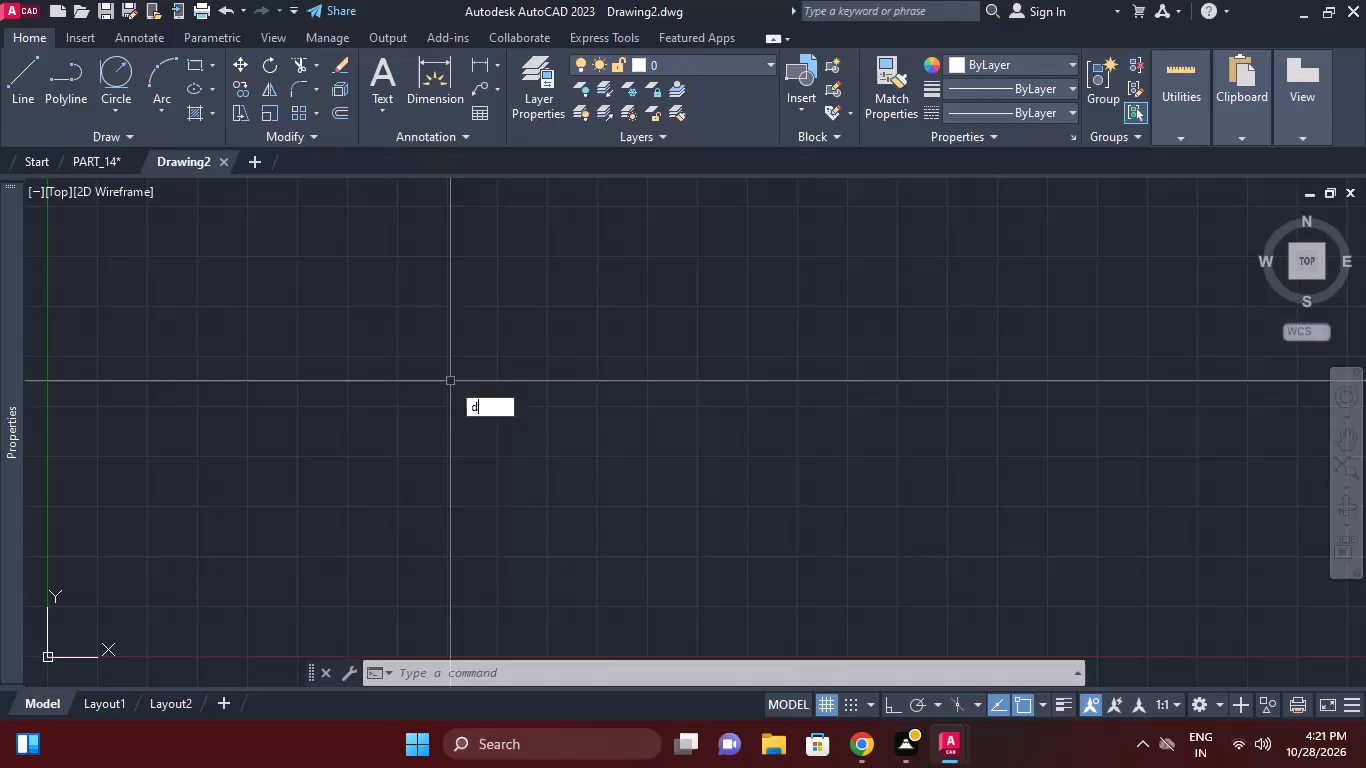
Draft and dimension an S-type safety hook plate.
Modify the Standard dimension style so its extension lines use index color 251.
click(869, 317)
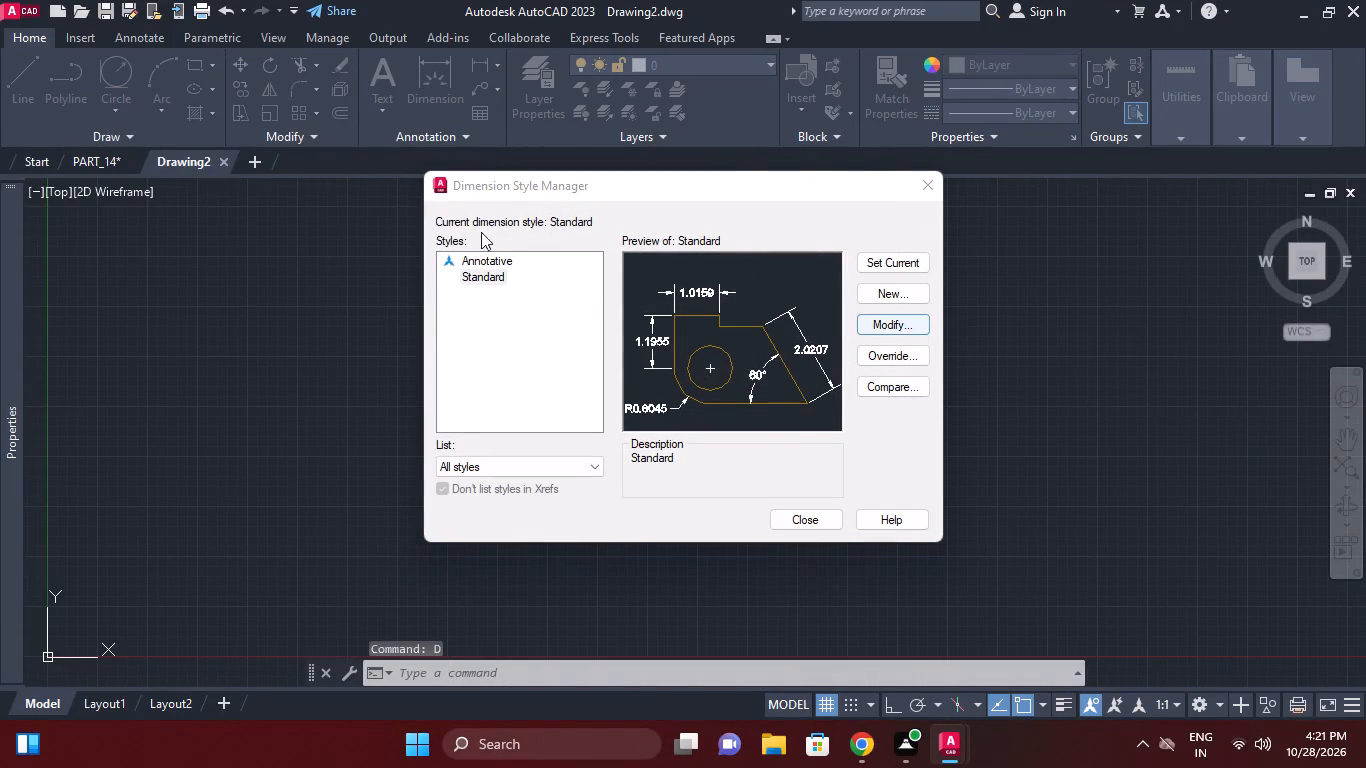
click(261, 147)
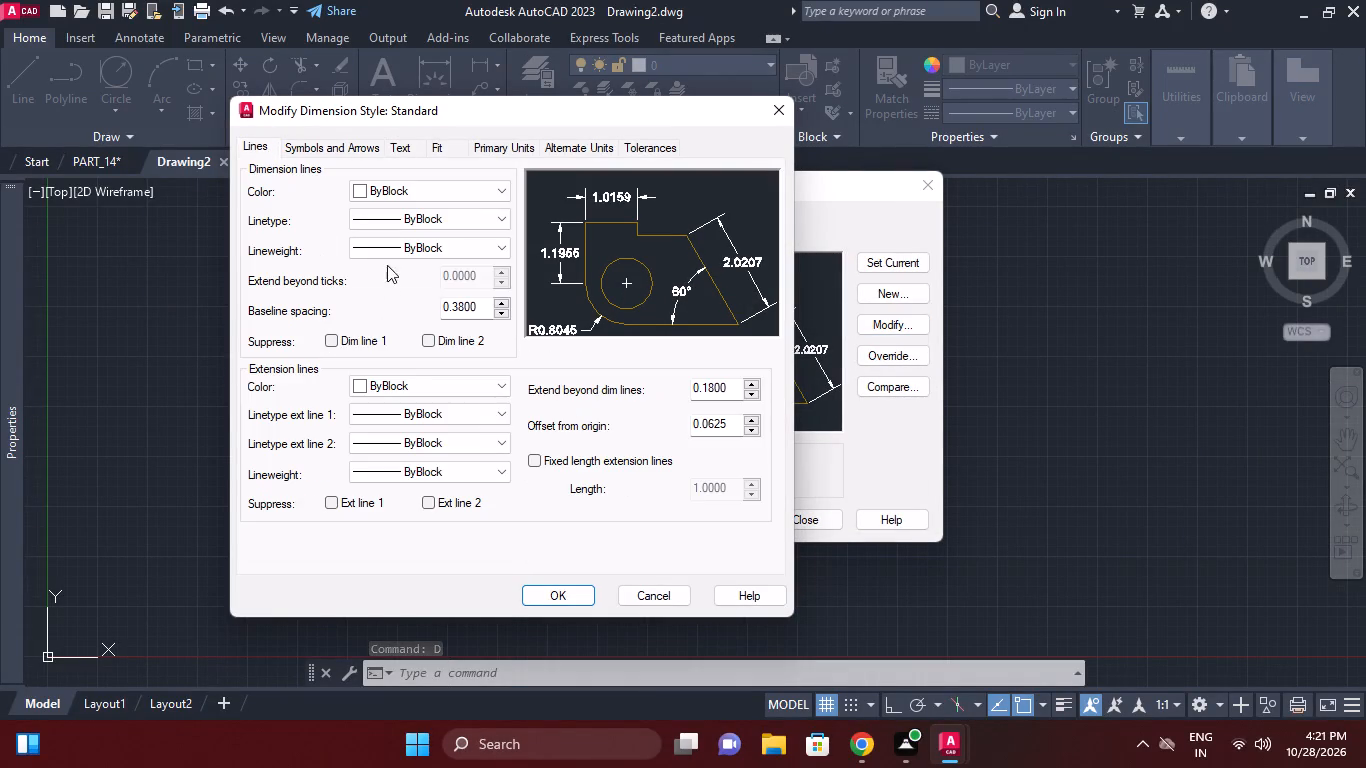
click(388, 250)
click(229, 244)
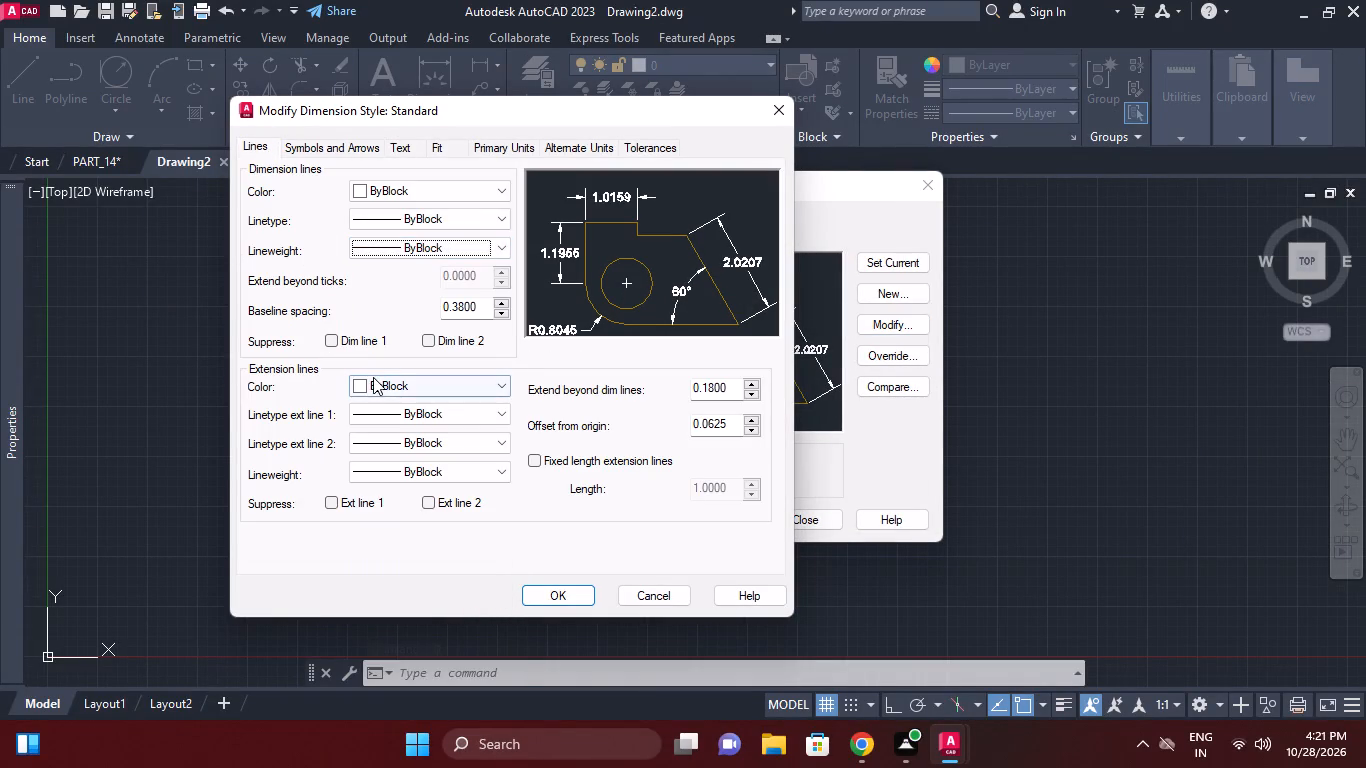
click(373, 377)
click(381, 565)
click(369, 445)
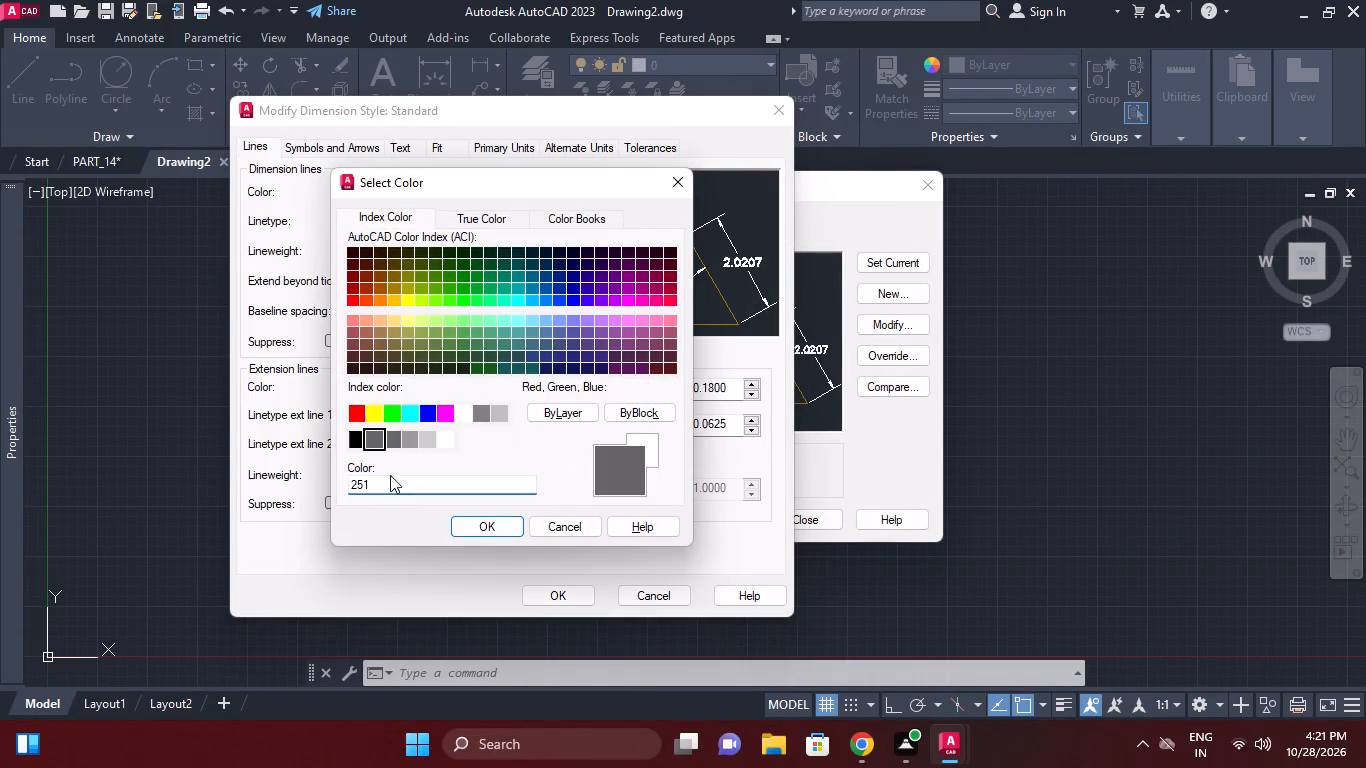
click(485, 527)
Set the dimension style's arrow size to 4.
click(351, 148)
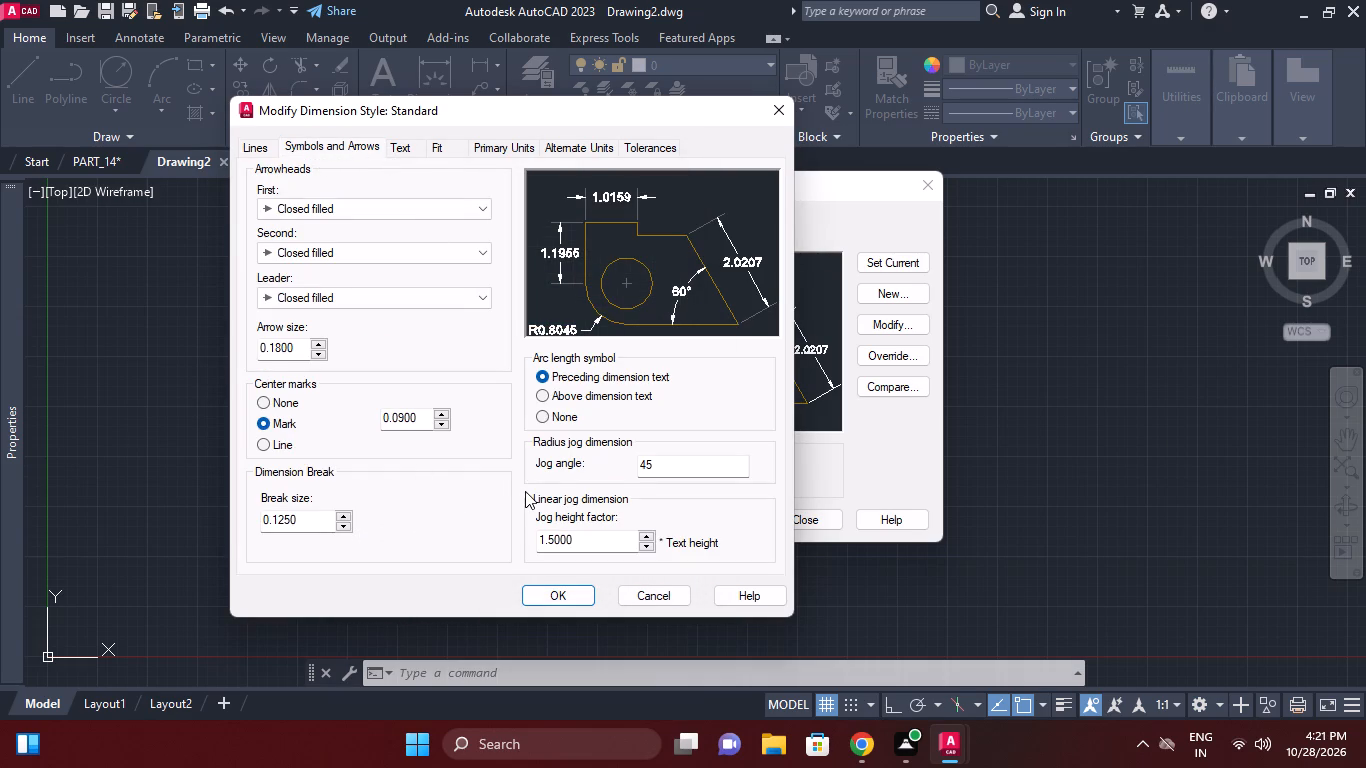
drag(294, 349, 83, 350)
key(4)
key(Return)
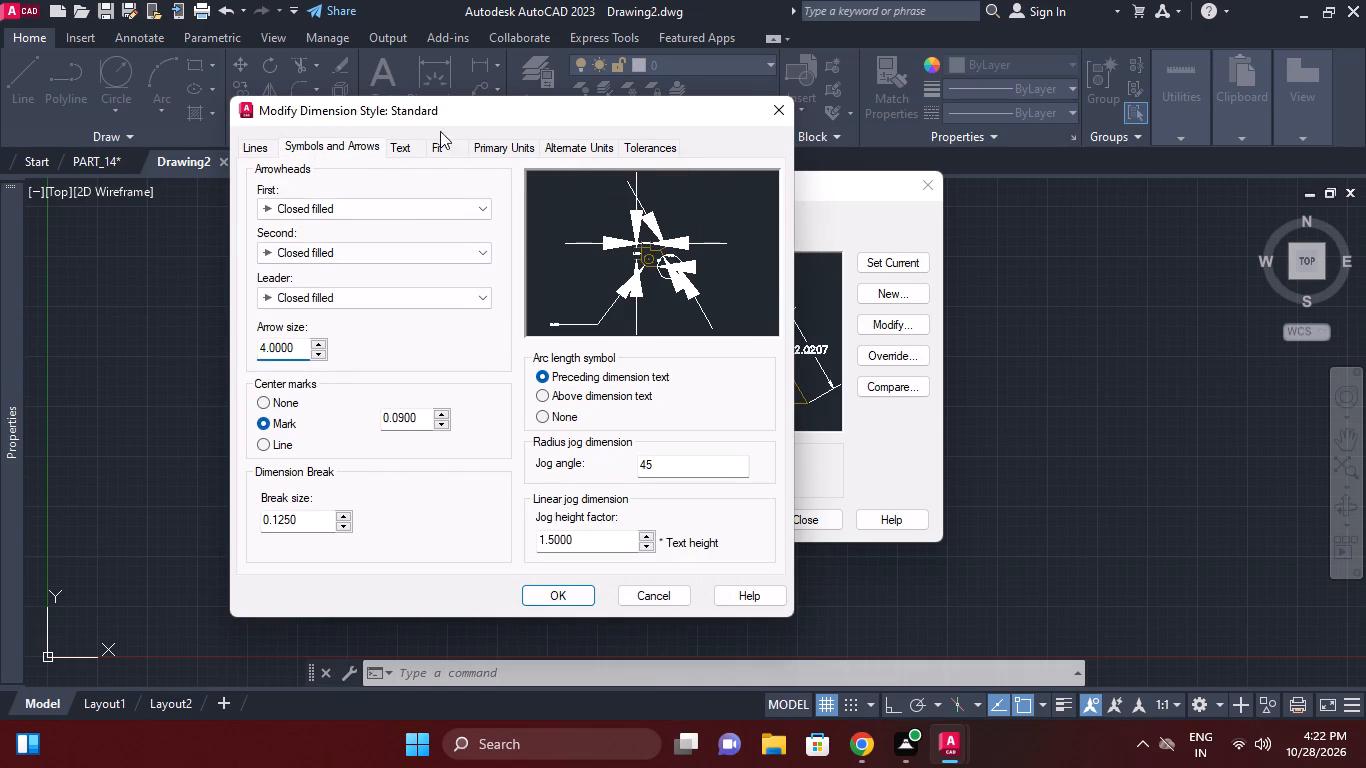
Set the dimension style's text height to 4.
click(404, 153)
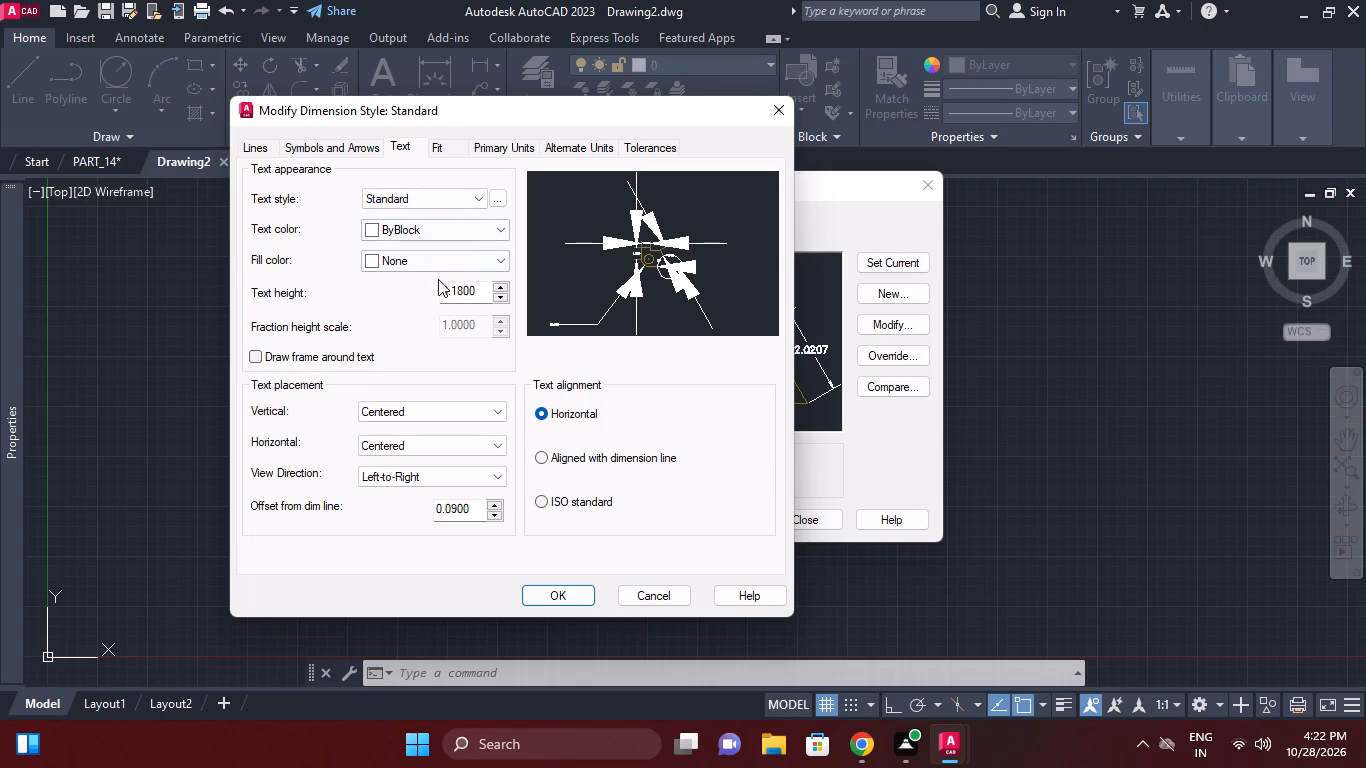
drag(487, 291, 469, 292)
click(469, 292)
drag(476, 291, 317, 307)
key(Return)
drag(477, 290, 244, 298)
key(5)
key(BackSpace)
key(4)
key(Return)
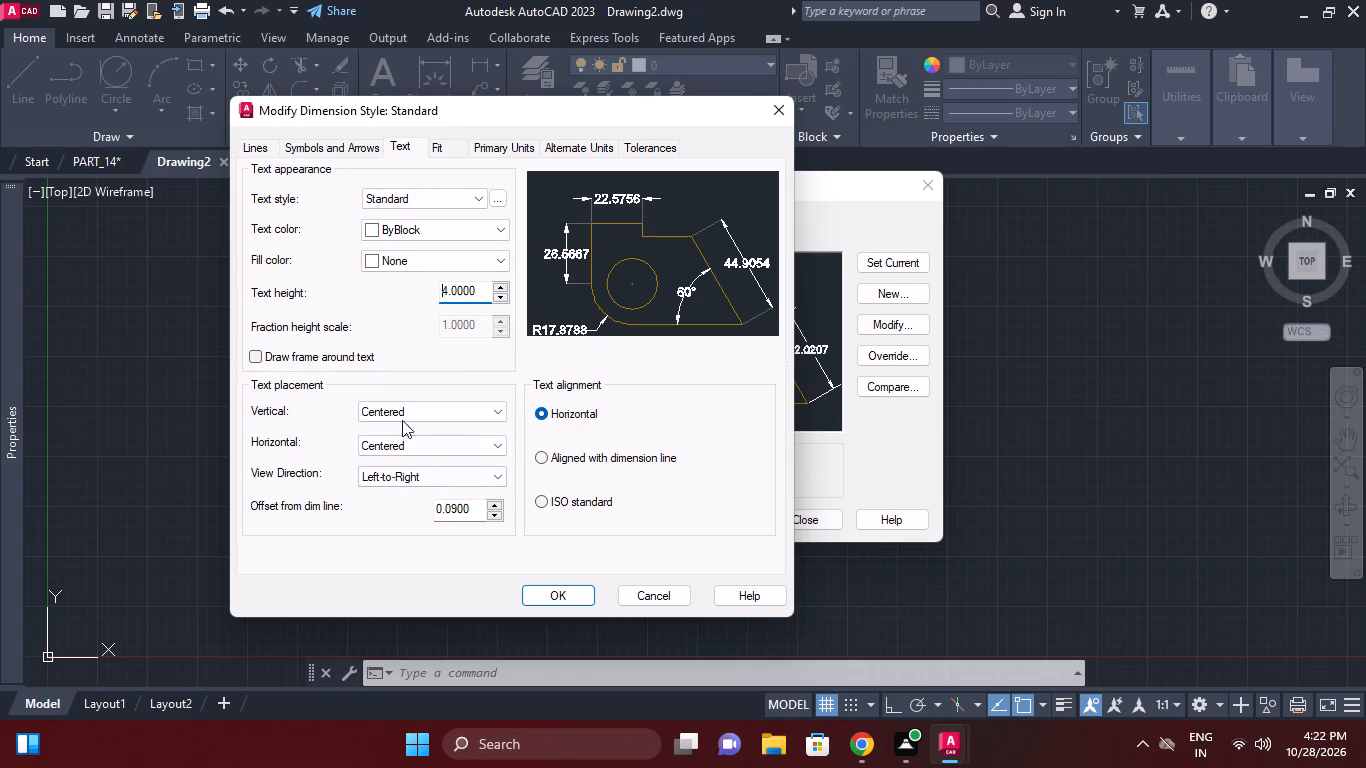
Align the dimension text with the dimension line and set its vertical placement to Above.
click(550, 459)
click(415, 413)
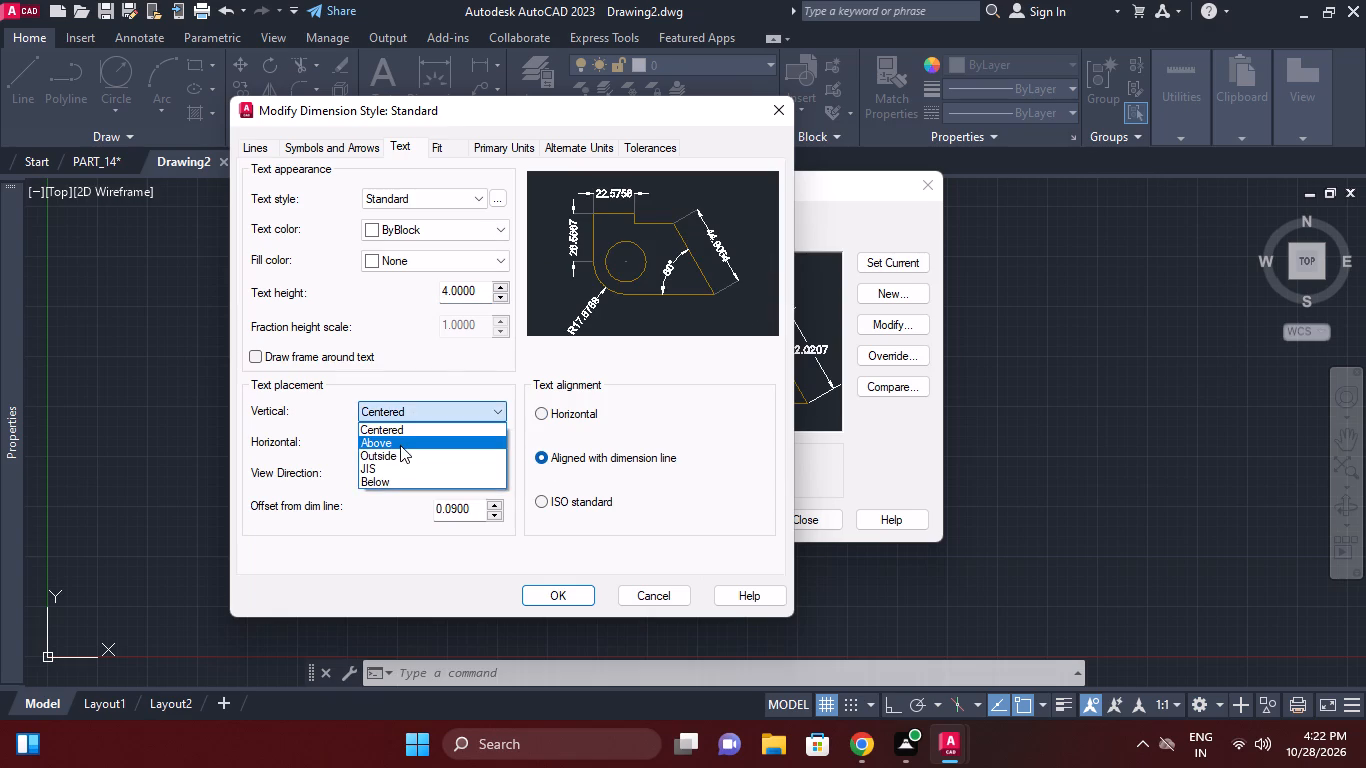
click(399, 446)
Set the linear dimension precision to 0, save the style changes and make the Standard dimension style current.
click(492, 144)
click(423, 219)
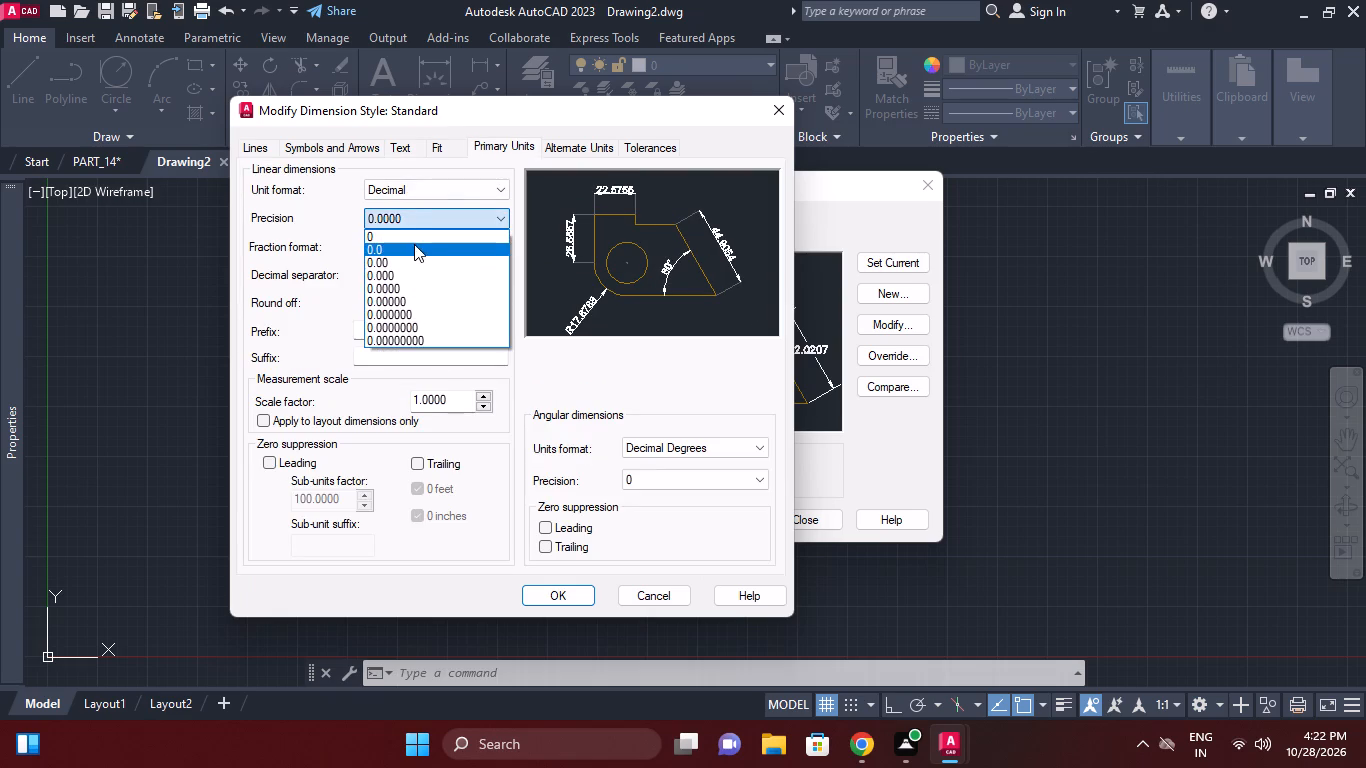
click(414, 244)
click(437, 212)
click(417, 231)
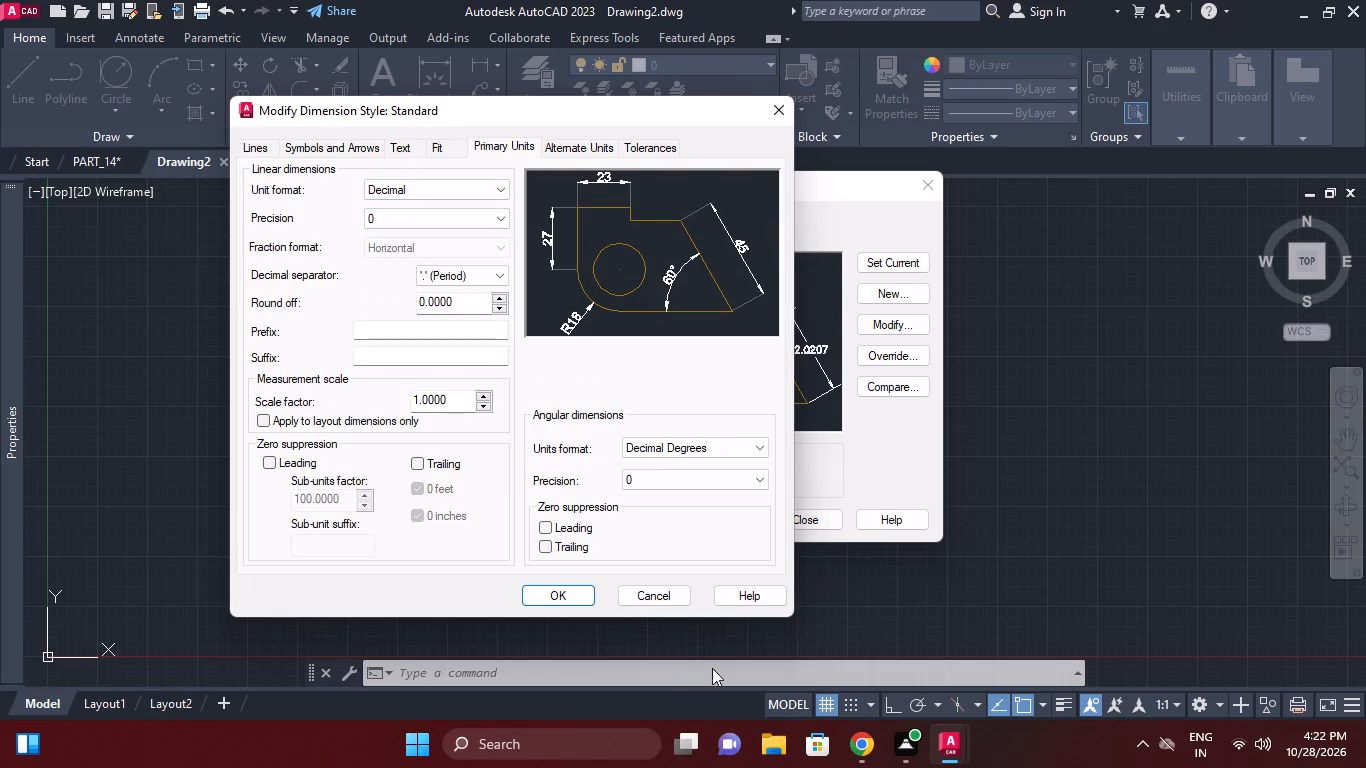
click(561, 587)
double_click(861, 260)
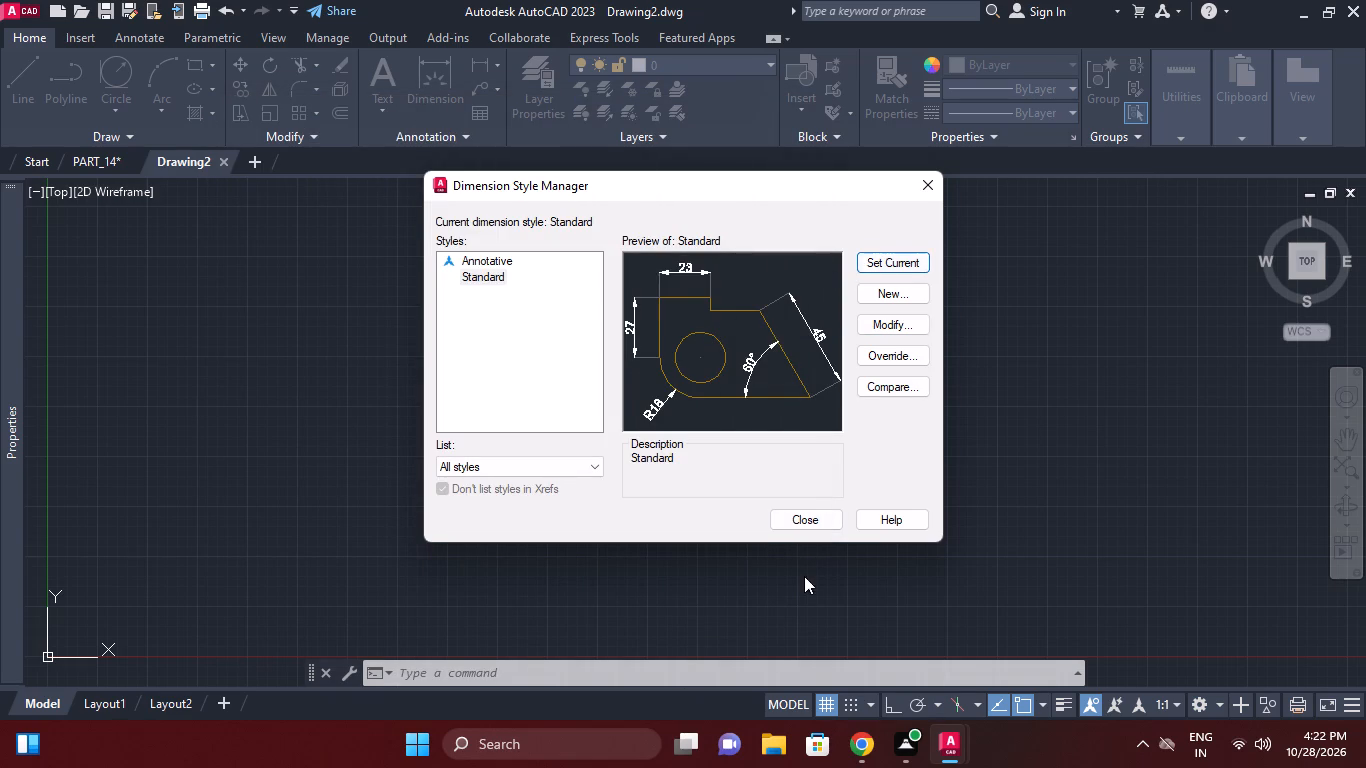
click(805, 523)
Configure the drawing units to millimeters with a length precision of 0.
text(un)
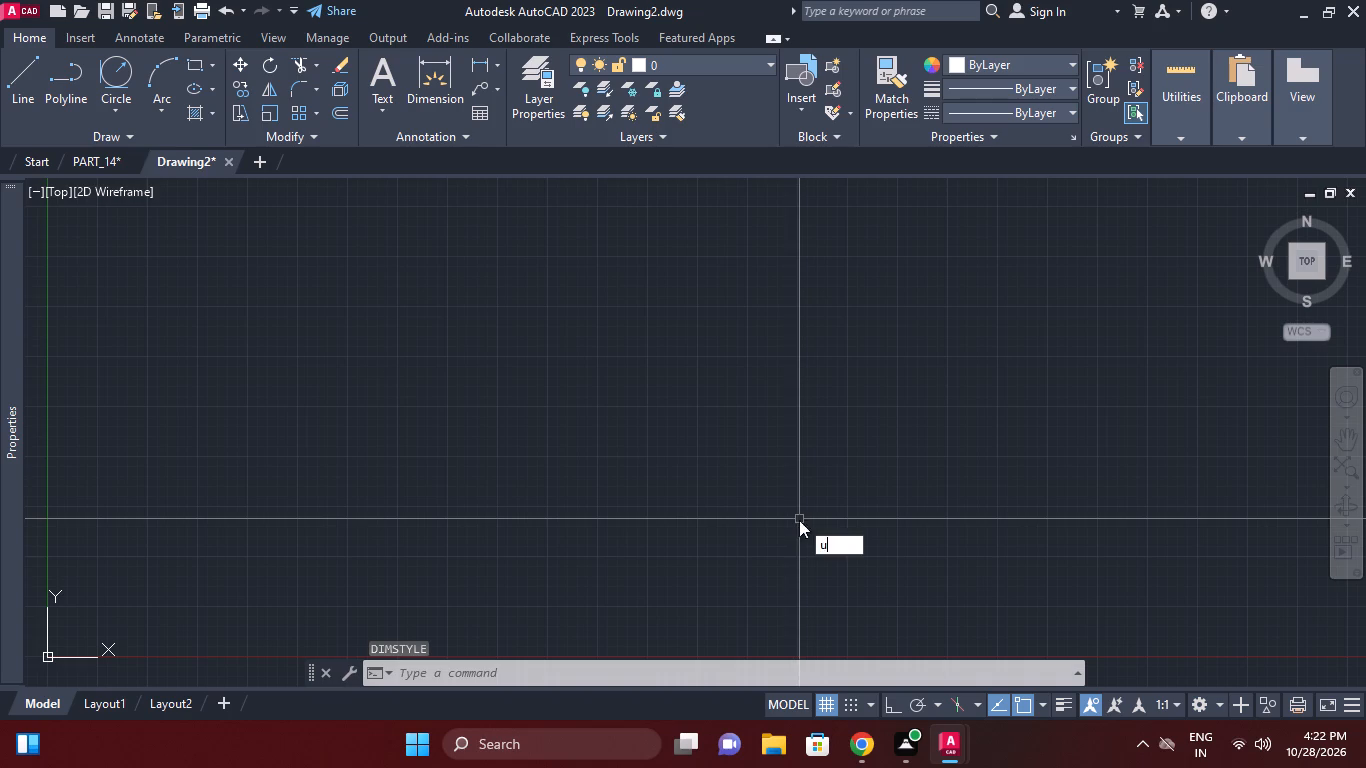
key(space)
click(433, 361)
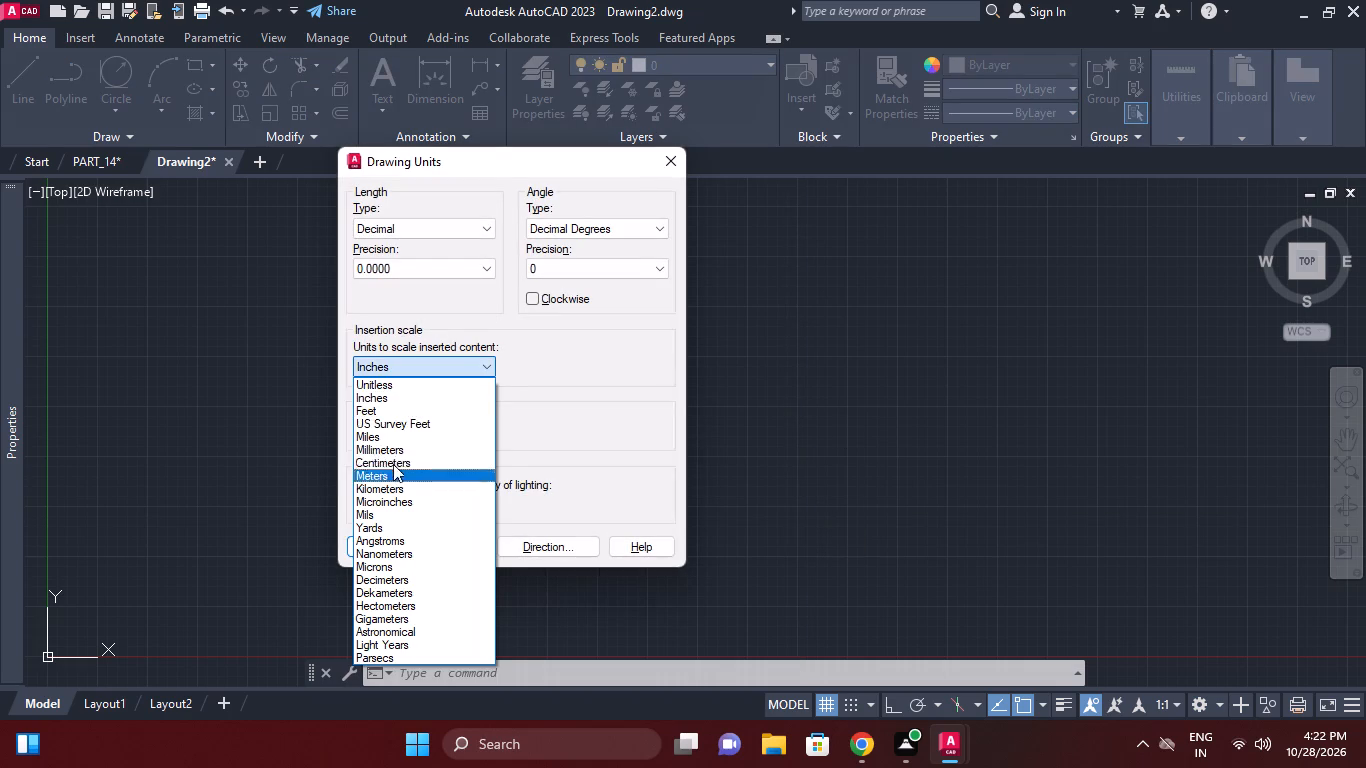
click(392, 449)
click(412, 265)
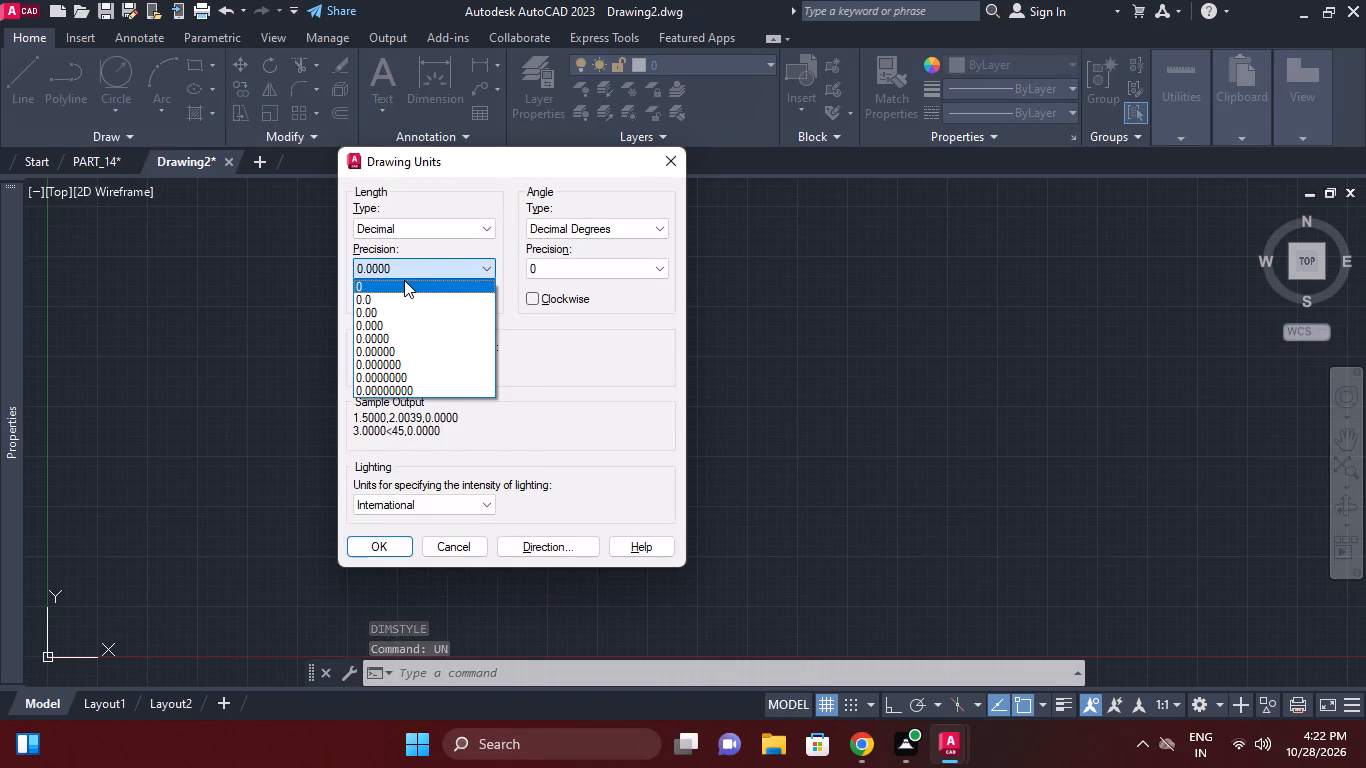
click(404, 280)
click(382, 550)
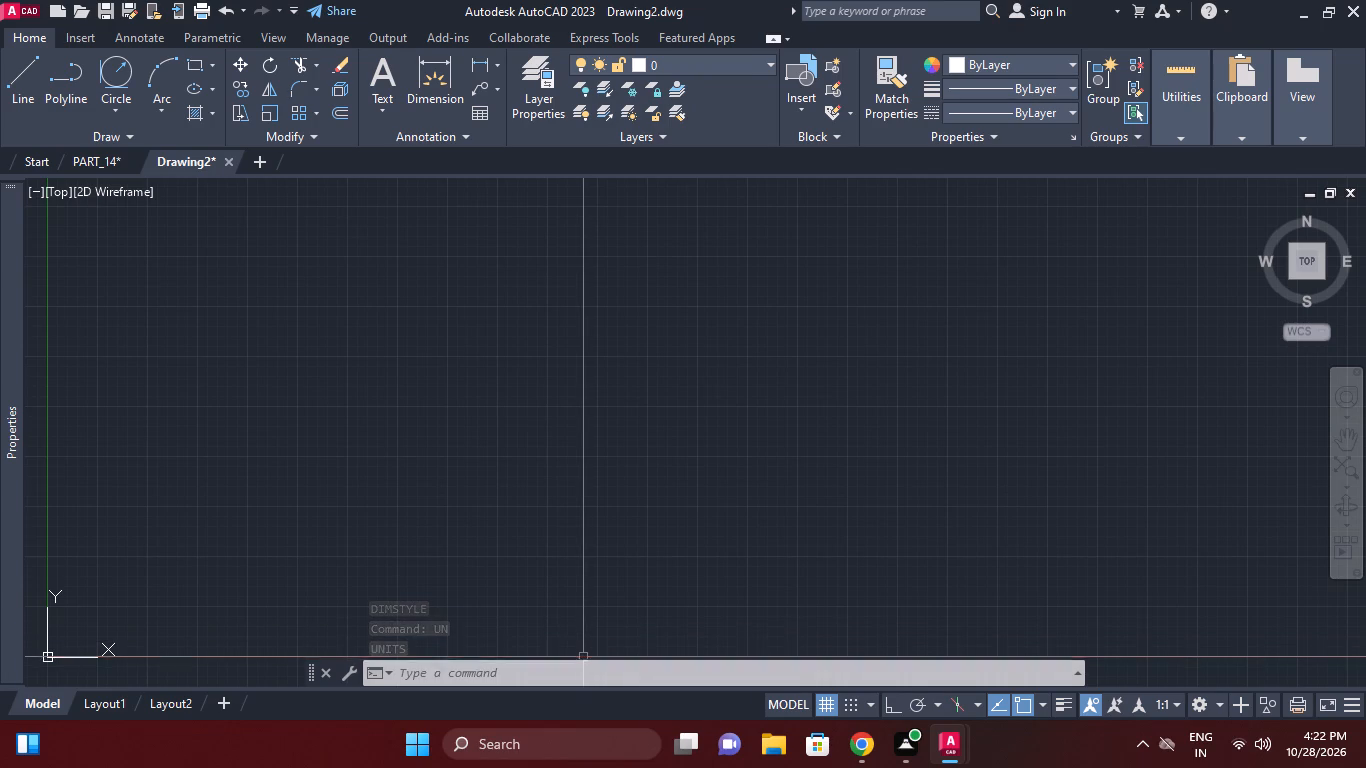
Begin a circle by placing its center point in the middle of the empty drawing area.
text(c)
key(space)
middle_drag(635, 664, 629, 619)
middle_drag(628, 652, 616, 662)
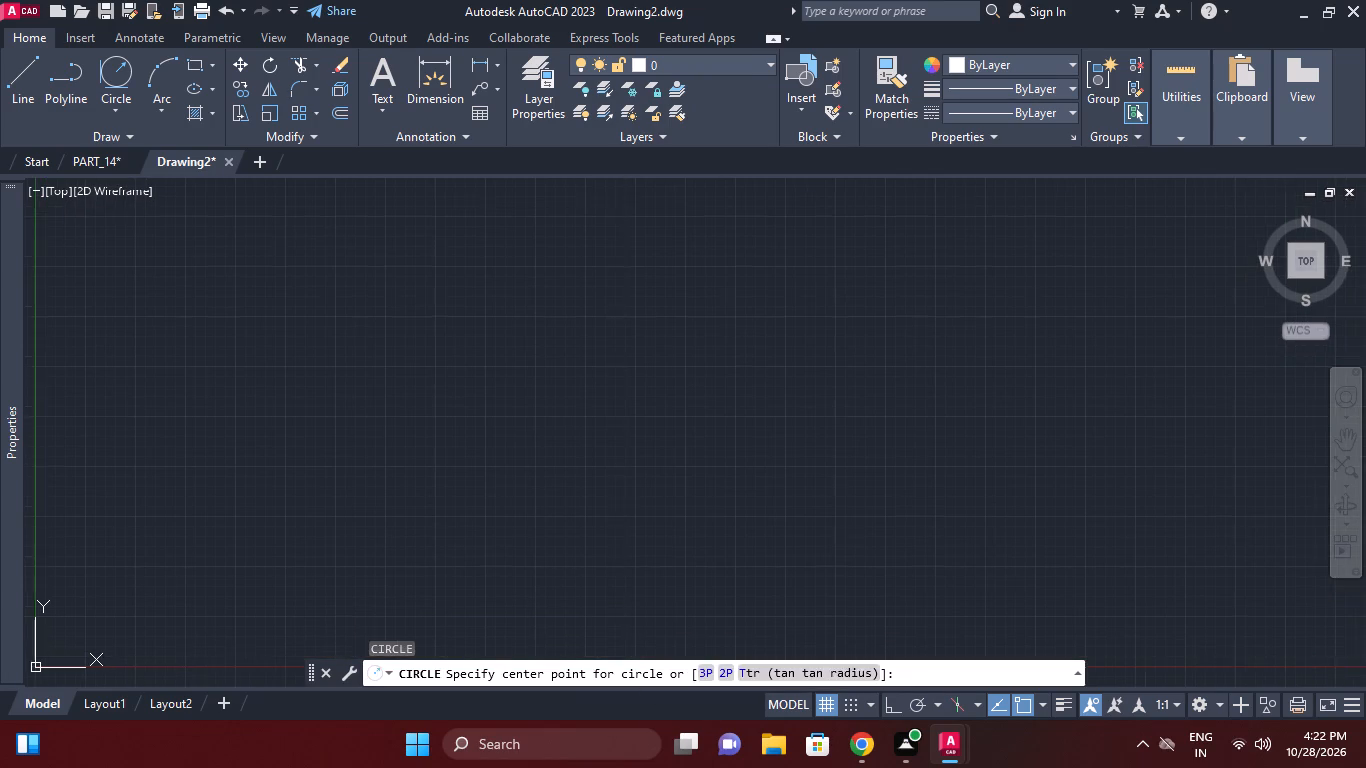
middle_drag(616, 662, 613, 659)
click(712, 374)
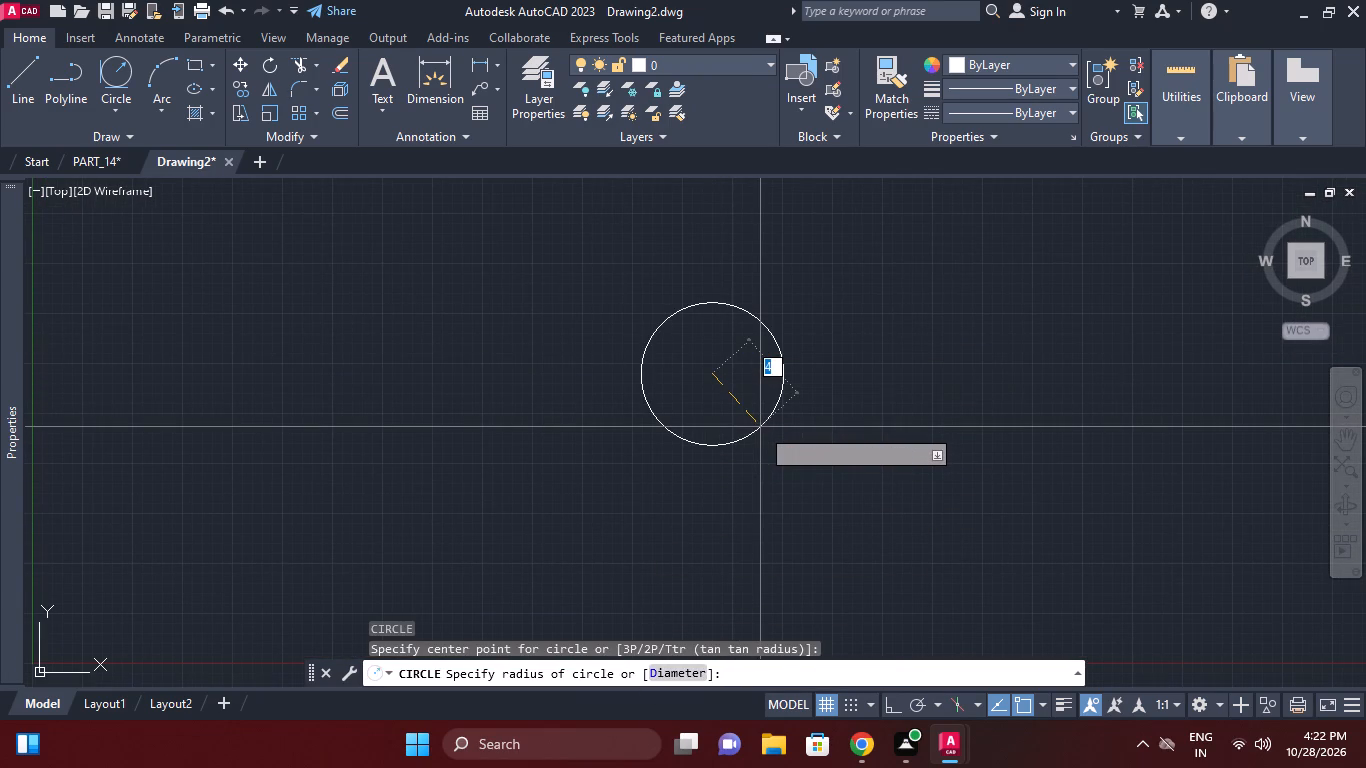
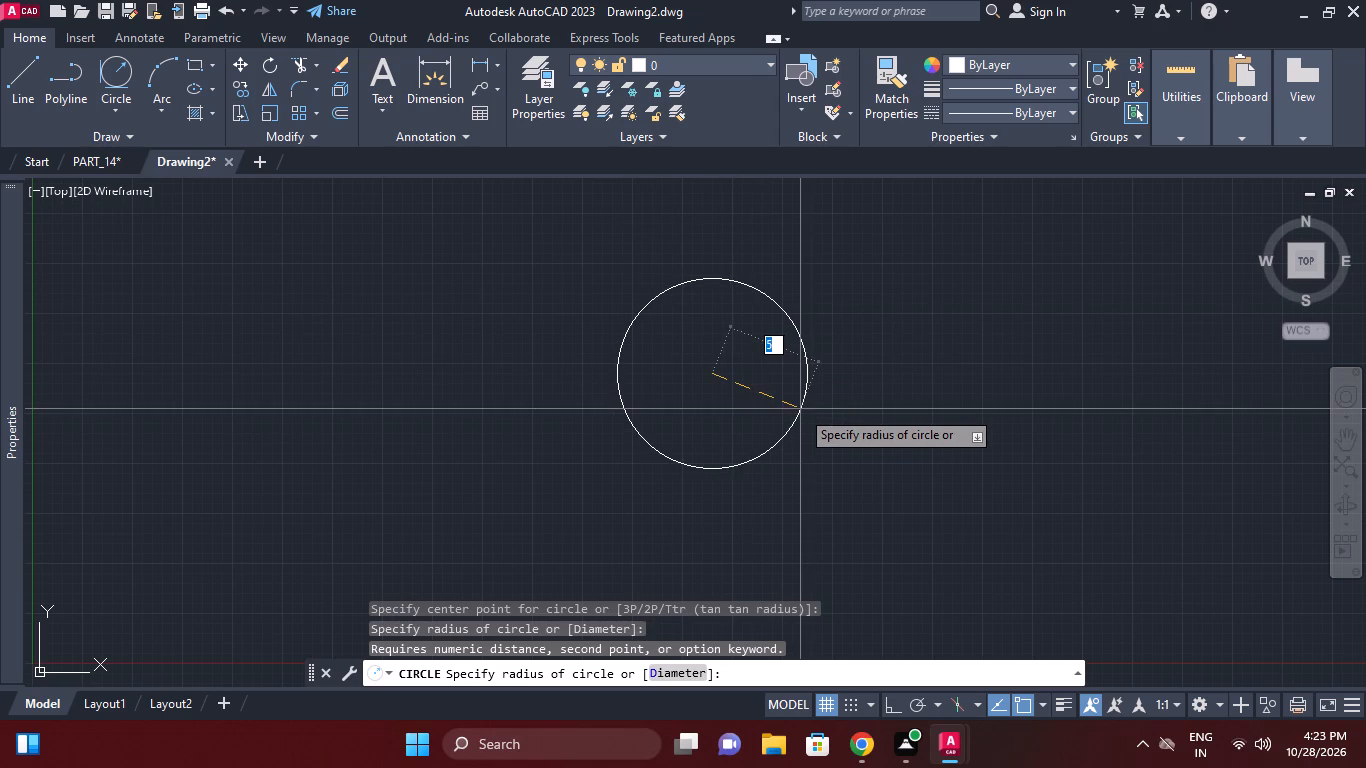
Finish the circle in the drawing area with a radius of 22 mm.
text(22)
key(space)
Draw a concentric circle of radius 18 mm, using the center of the 22 mm radius circle.
key(space)
scroll(852, 373, down, 2)
middle_drag(846, 379, 830, 419)
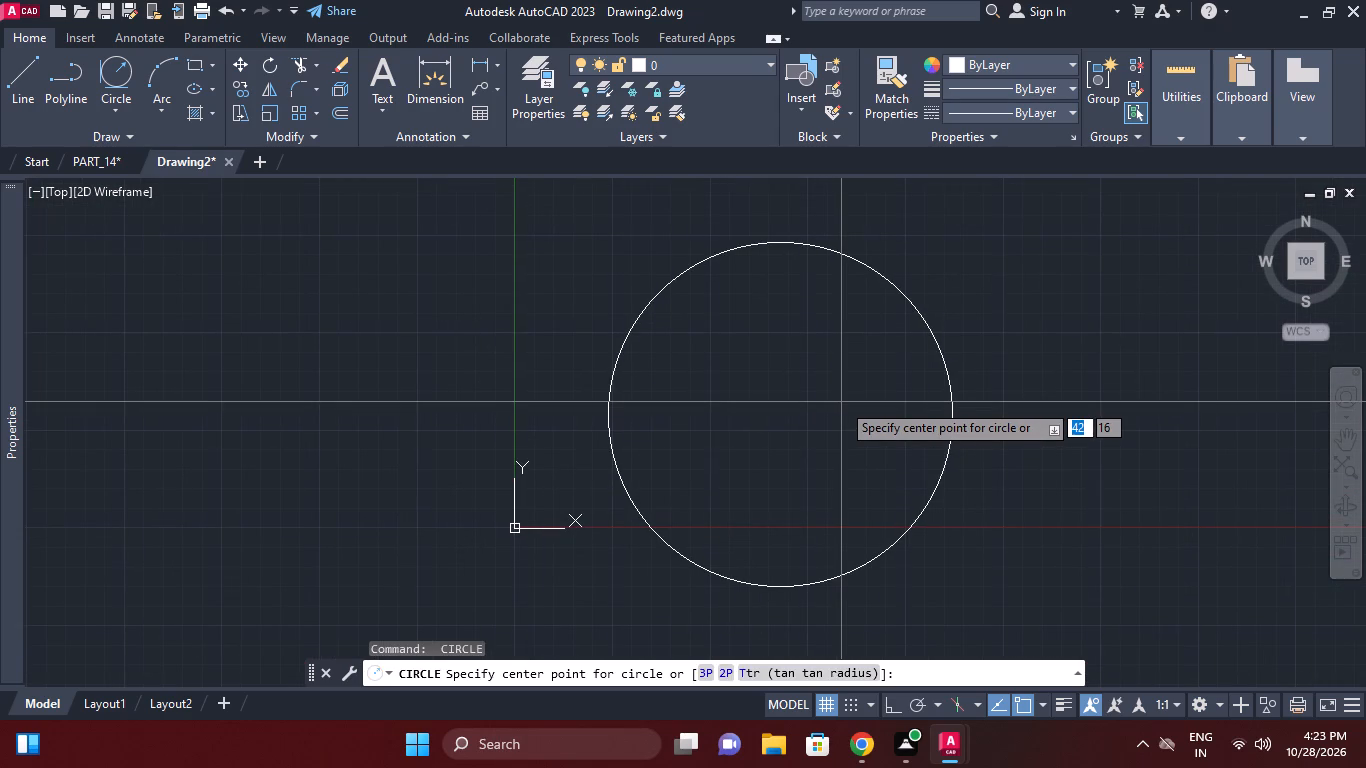
text(ce)
key(n)
key(space)
click(908, 302)
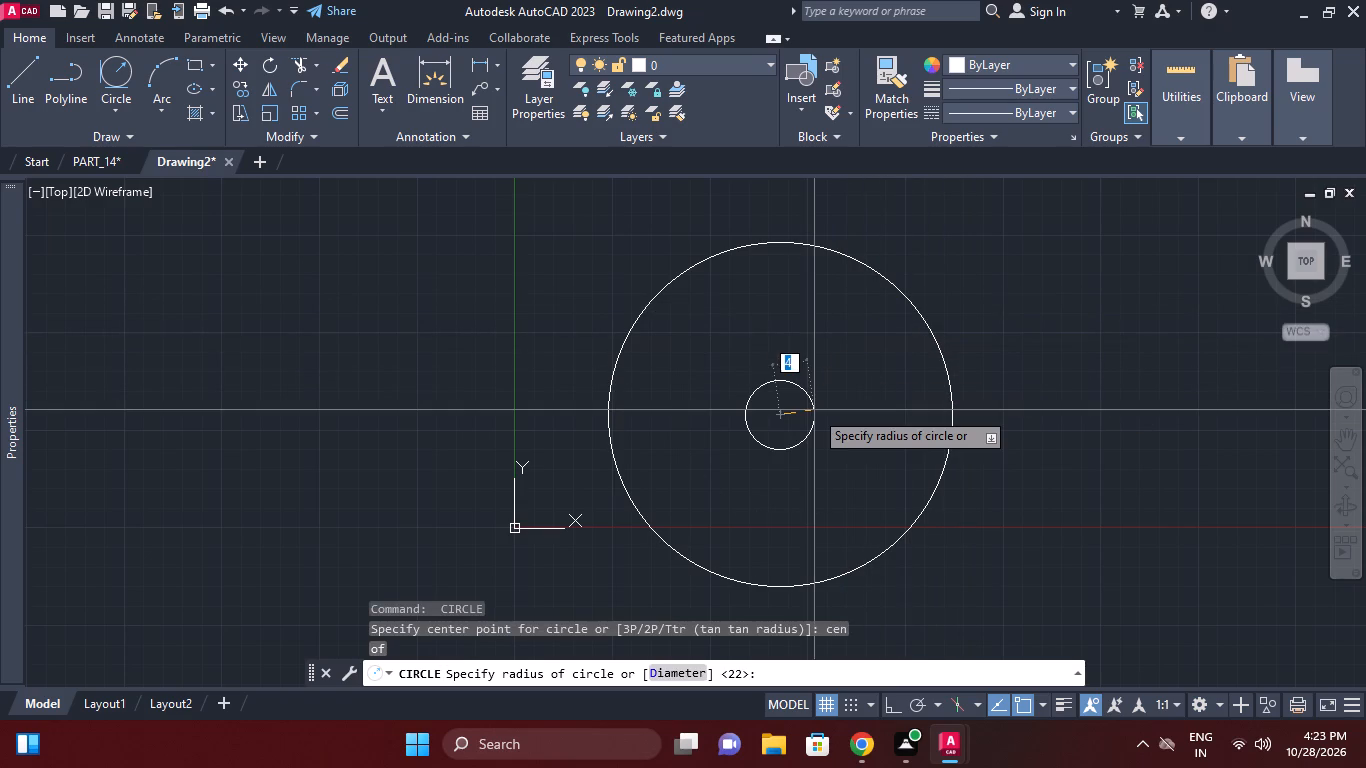
text(18)
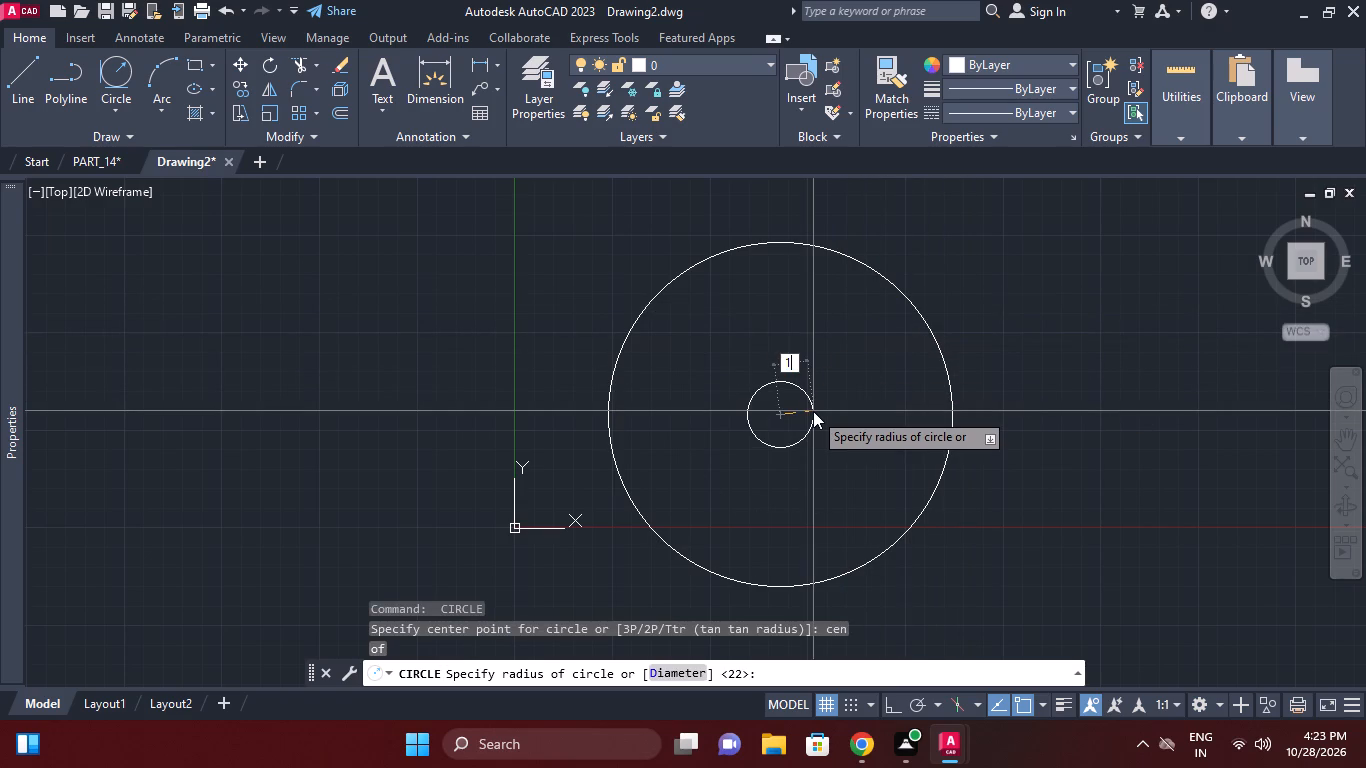
key(space)
Draw a vertical construction line (XLINE) through the center of the concentric circles.
middle_drag(837, 362, 787, 412)
middle_drag(802, 396, 783, 438)
middle_drag(838, 433, 844, 390)
key(x)
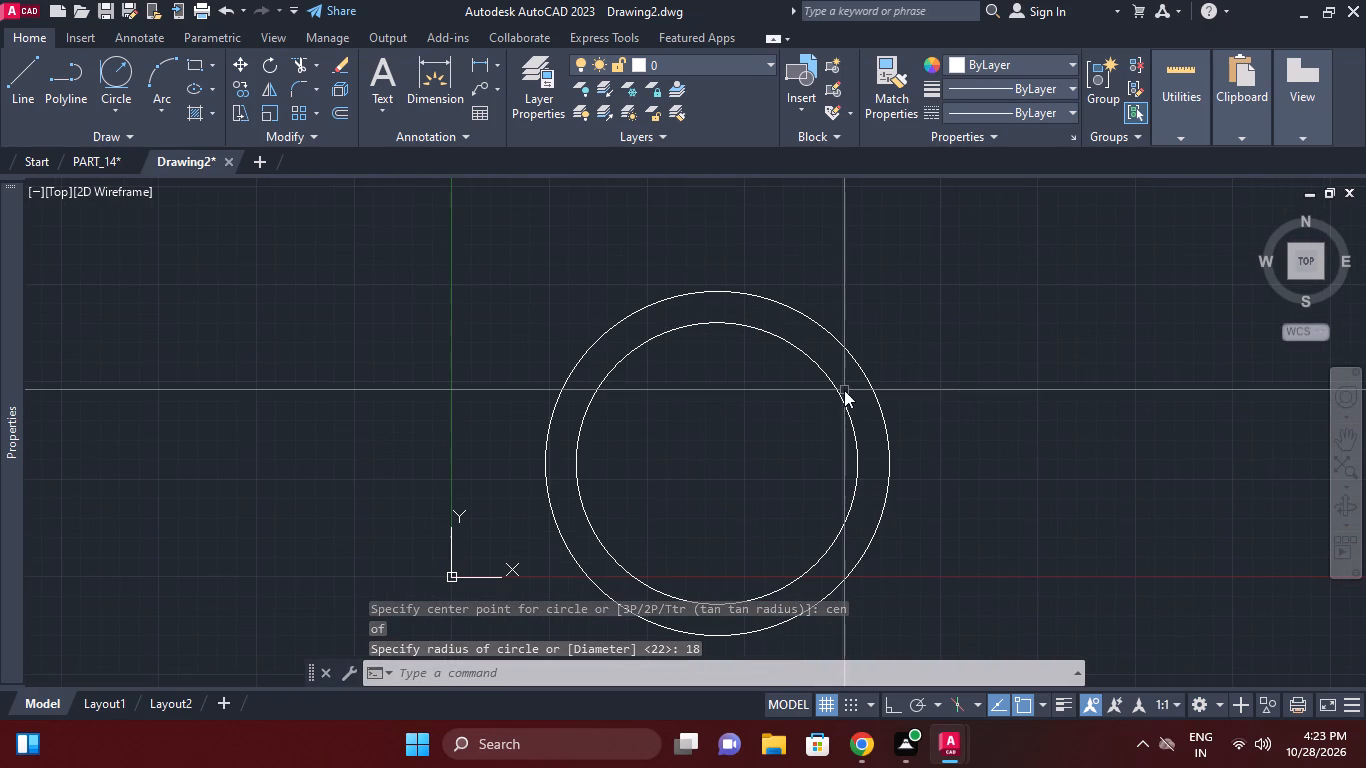
text(l v)
key(space)
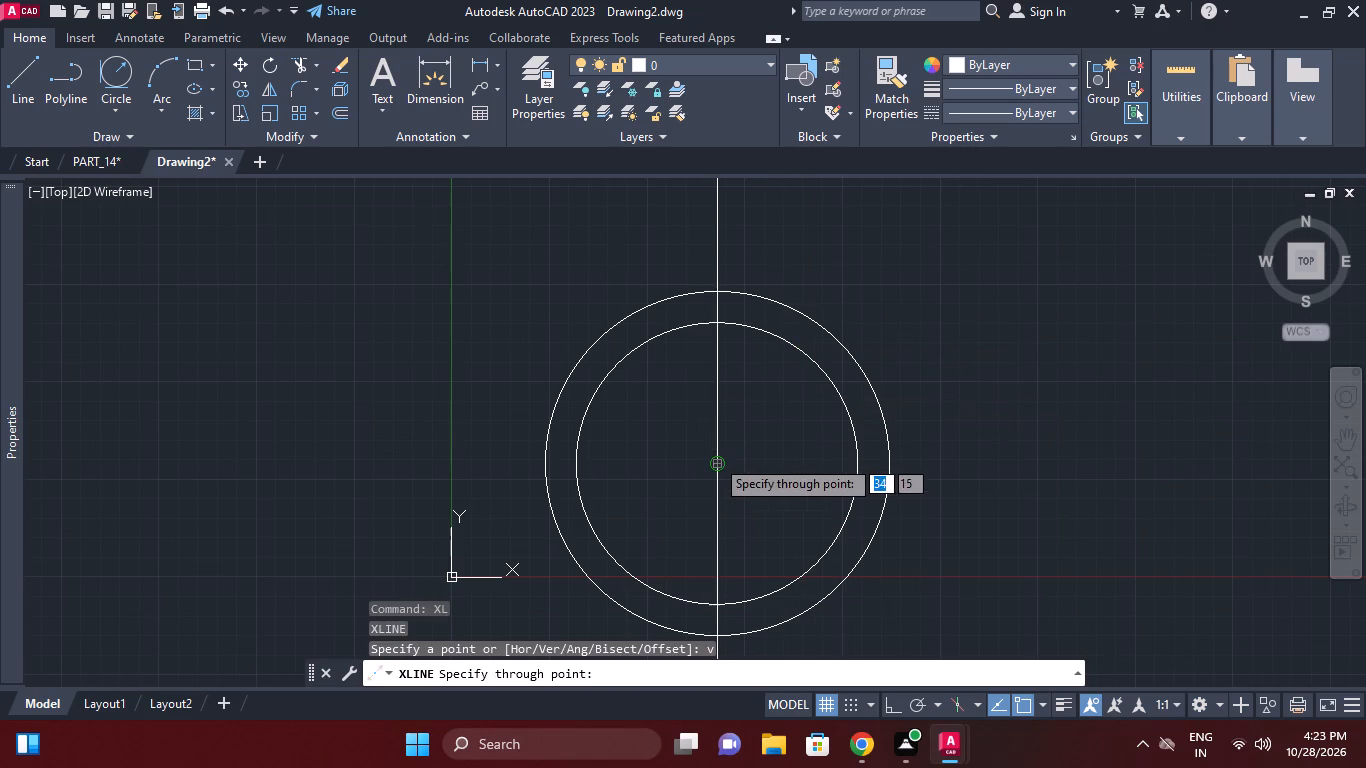
click(715, 461)
scroll(788, 405, down, 1)
middle_drag(756, 433, 626, 459)
key(Escape)
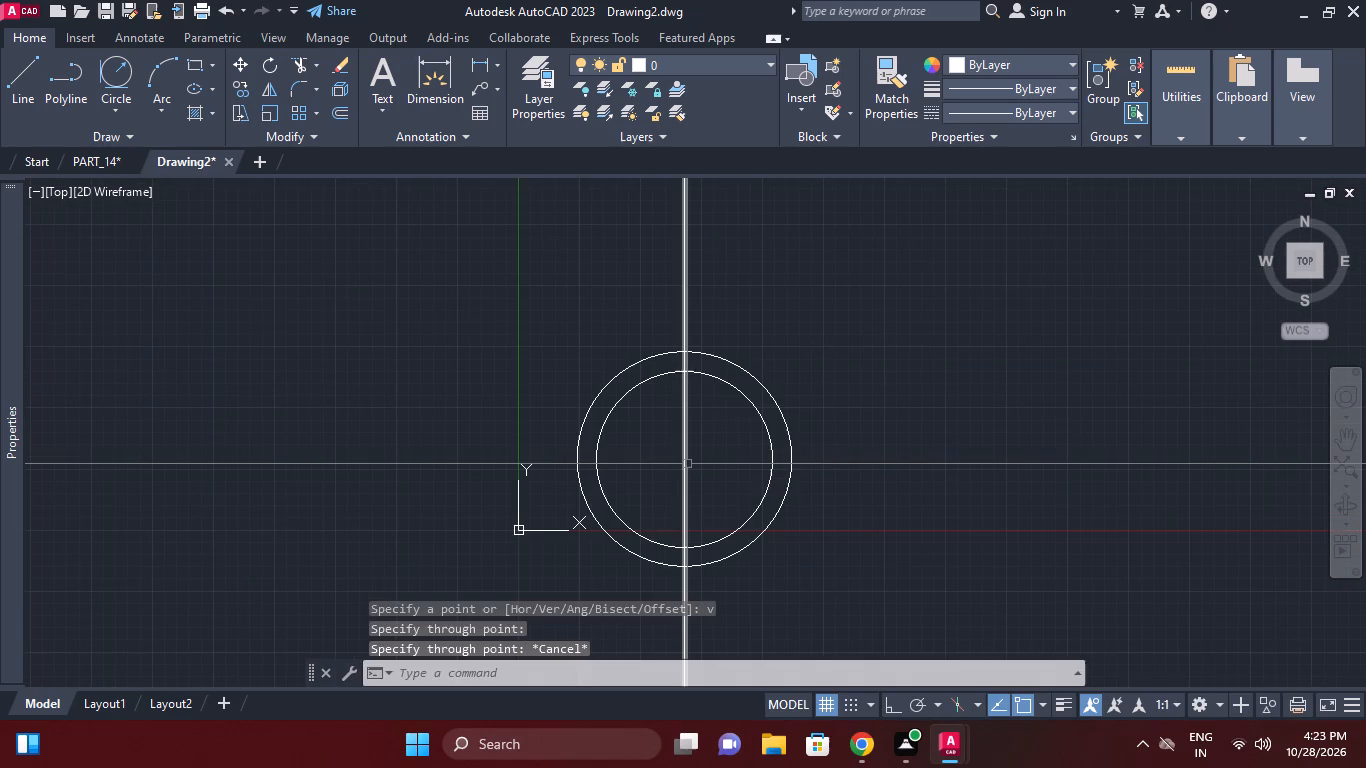
Draw a horizontal construction line (XLINE) through the center of the concentric circles.
key(x)
key(l)
key(space)
text(h)
key(space)
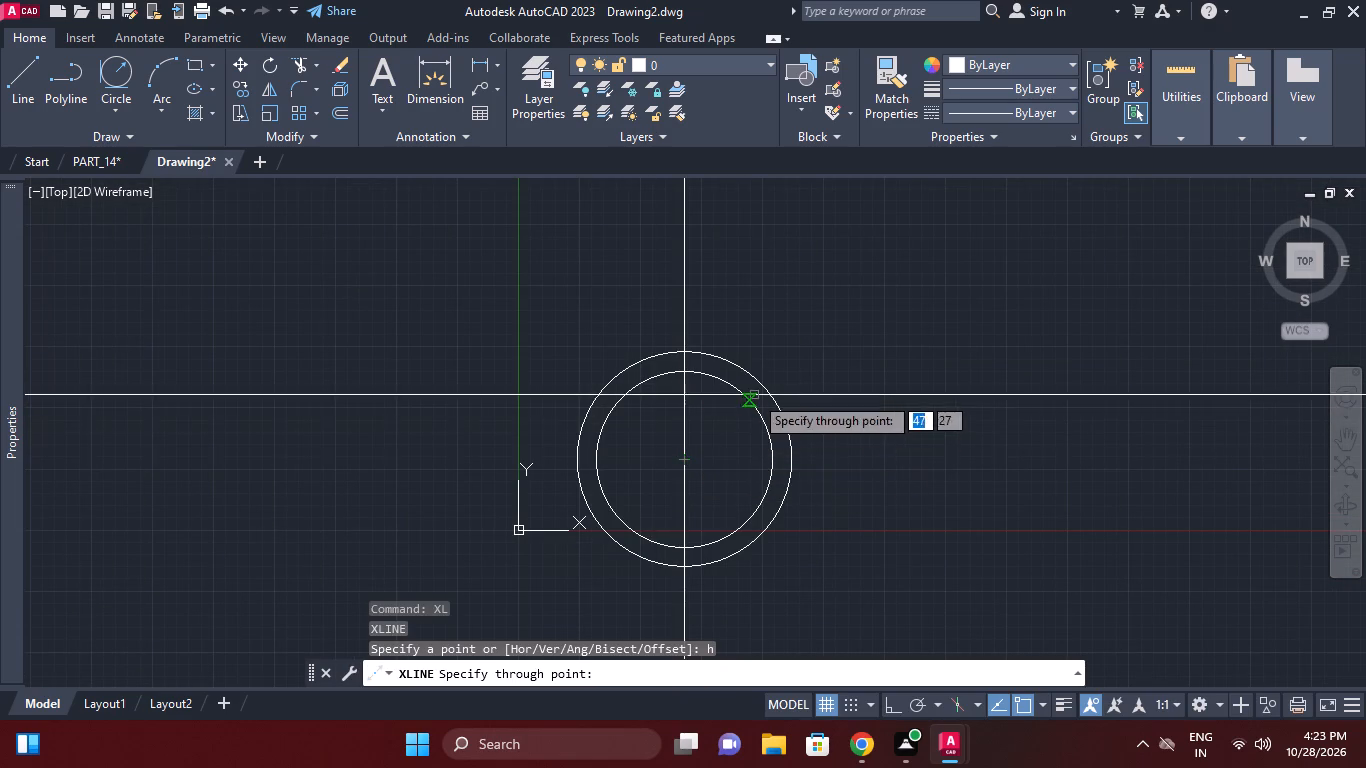
click(680, 460)
middle_click(818, 476)
key(Escape)
Offset the horizontal construction line by 34 mm both below and above the circles' center.
middle_drag(809, 472, 798, 511)
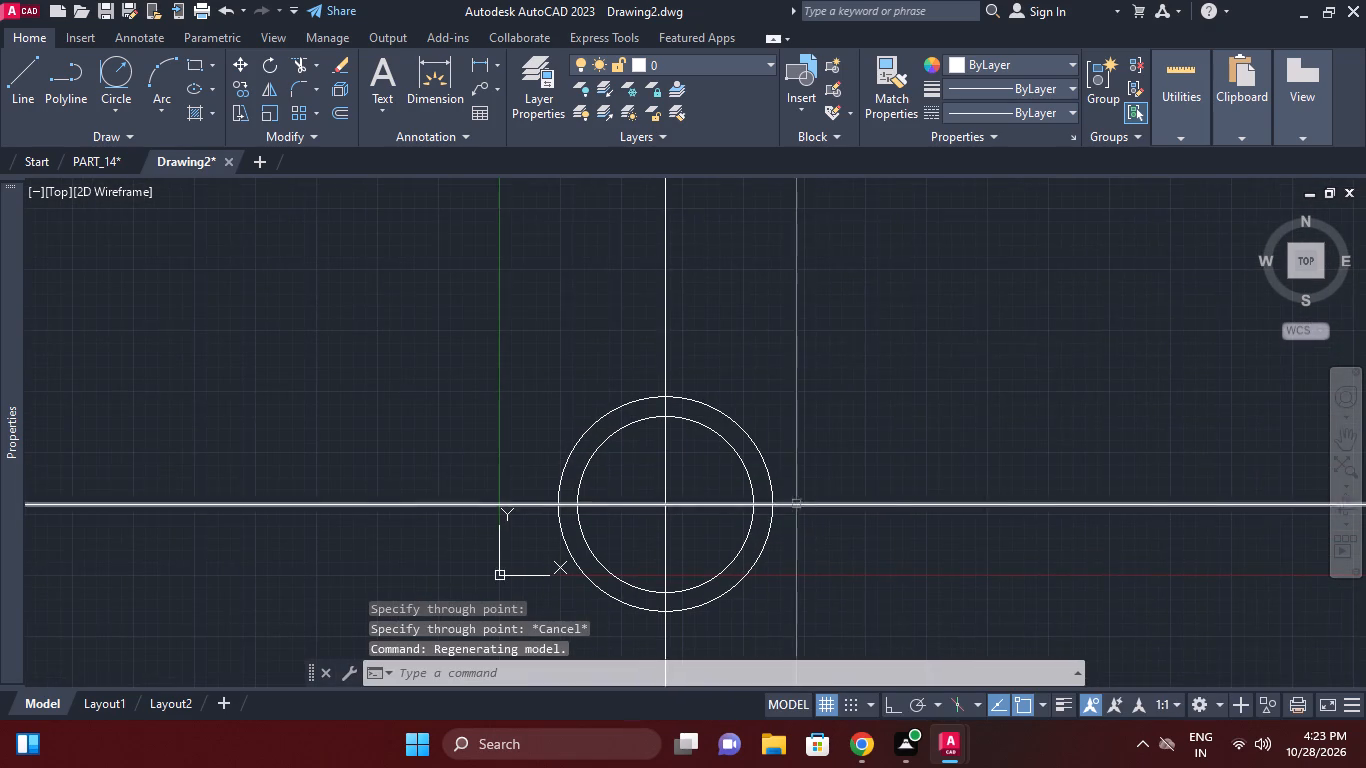
middle_drag(853, 496, 849, 506)
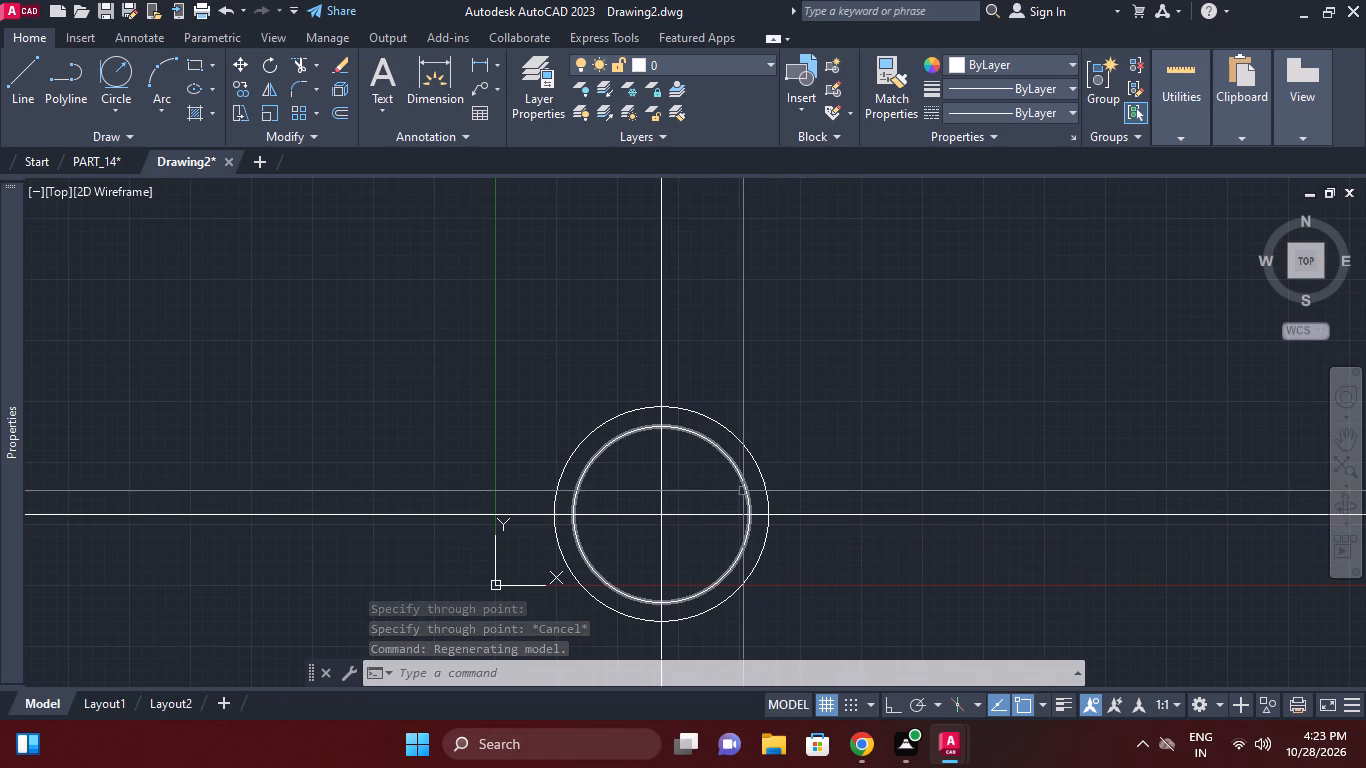
middle_drag(743, 495, 744, 514)
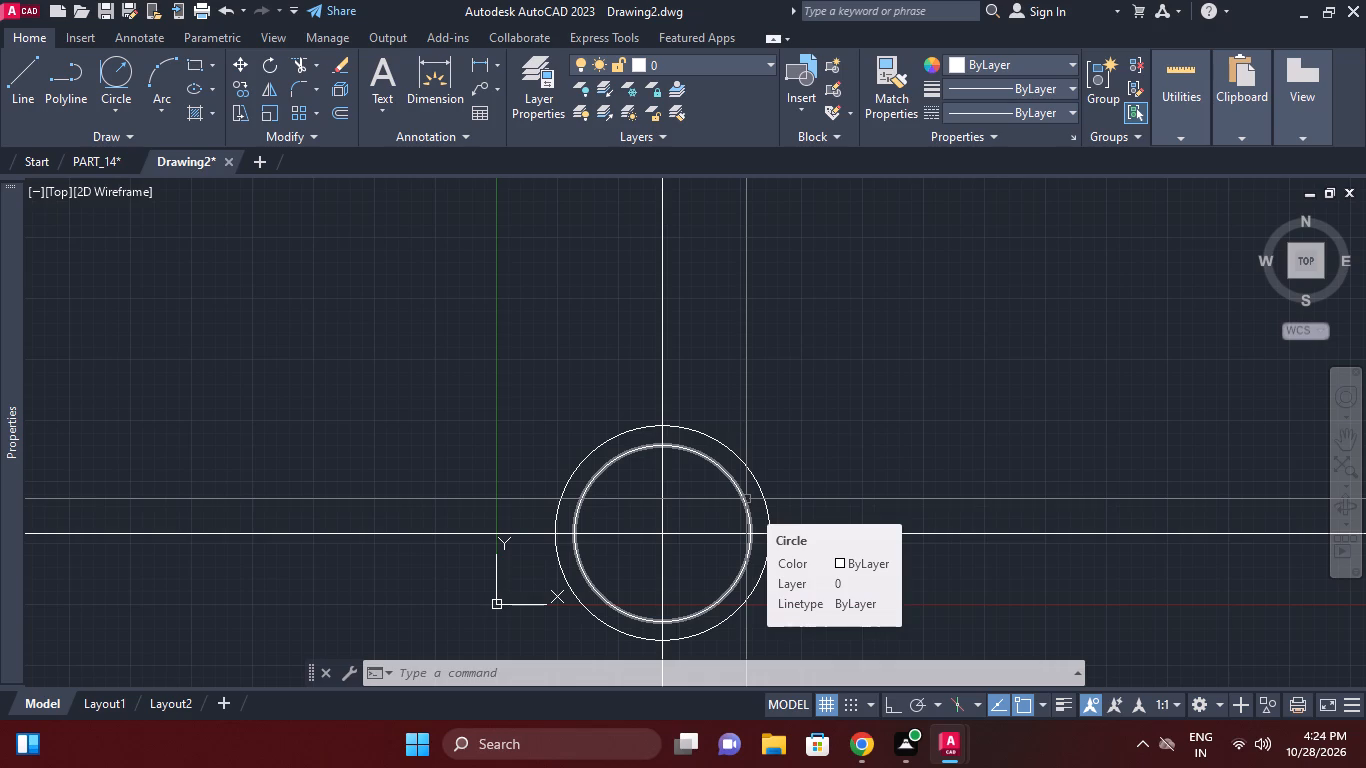
middle_drag(918, 545, 905, 487)
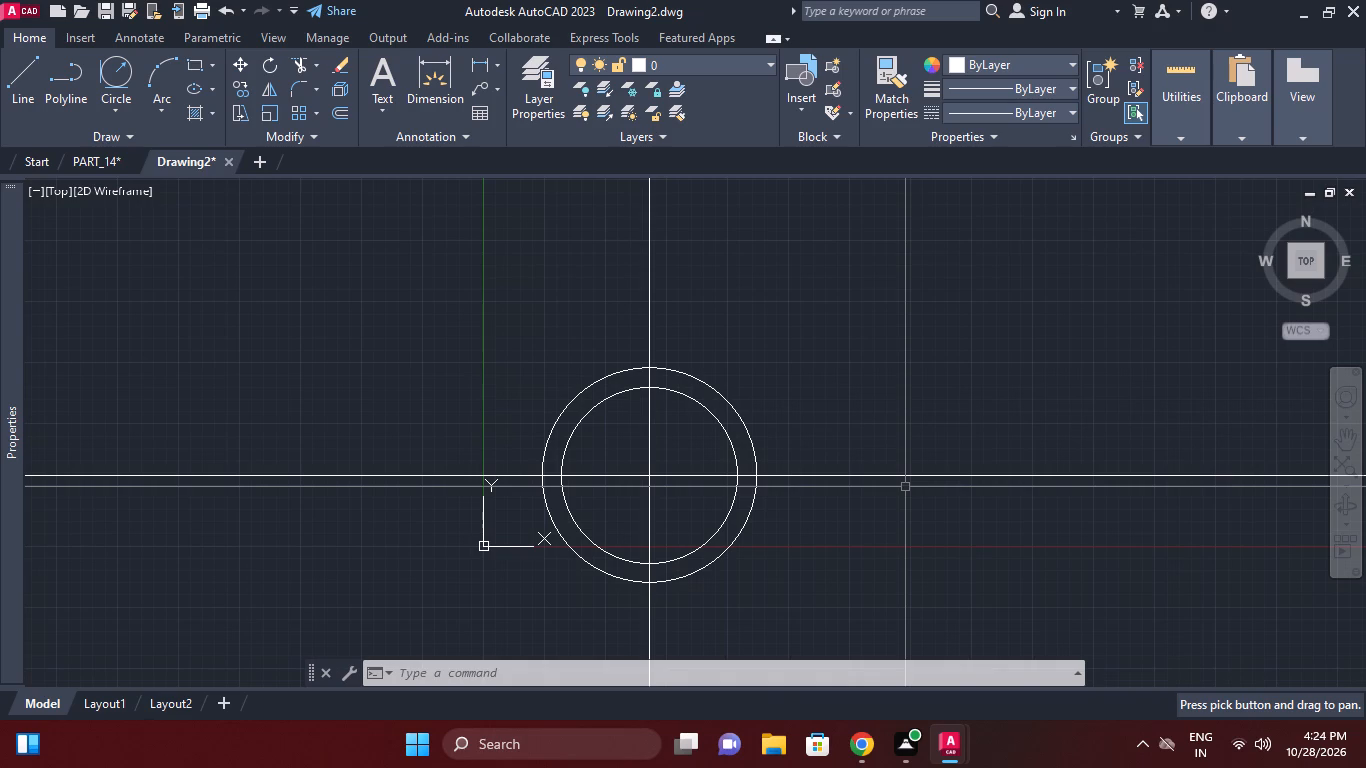
text(o)
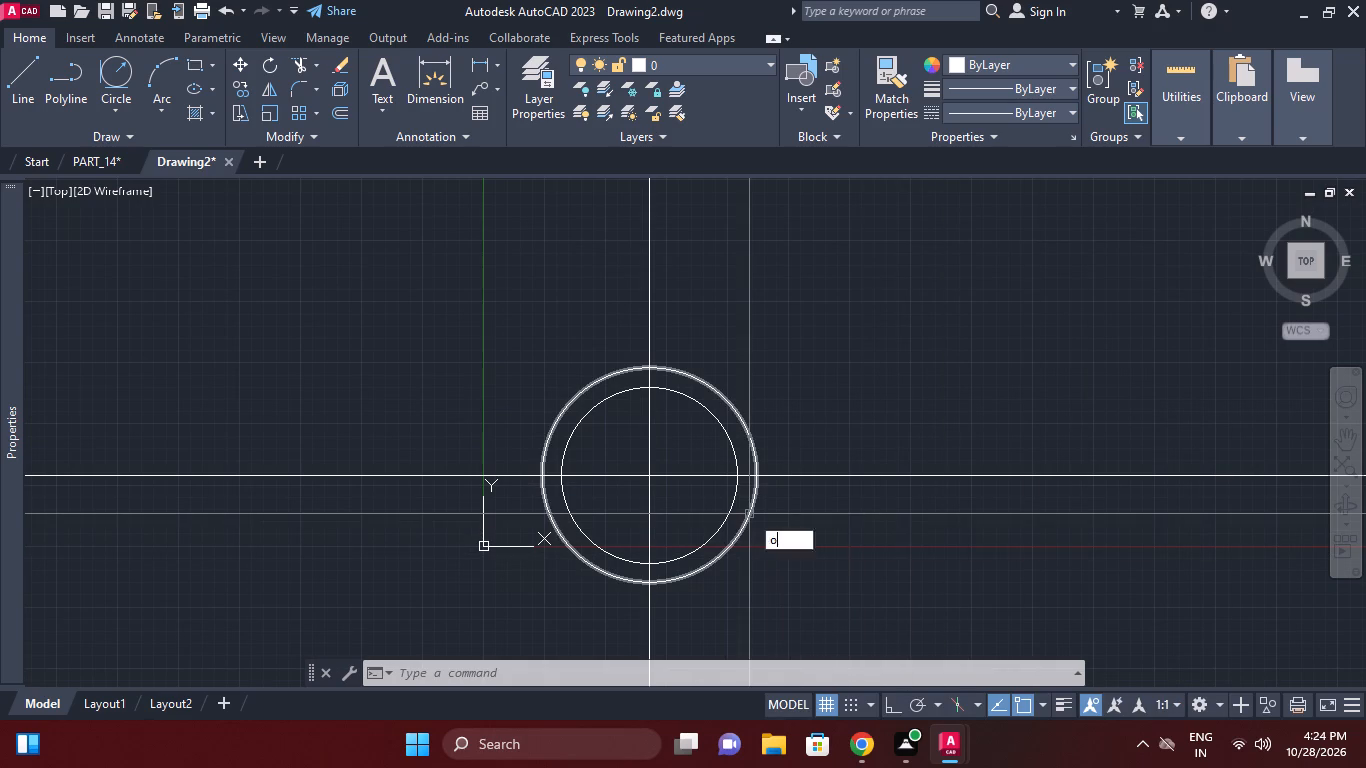
key(space)
key(3)
key(4)
key(Return)
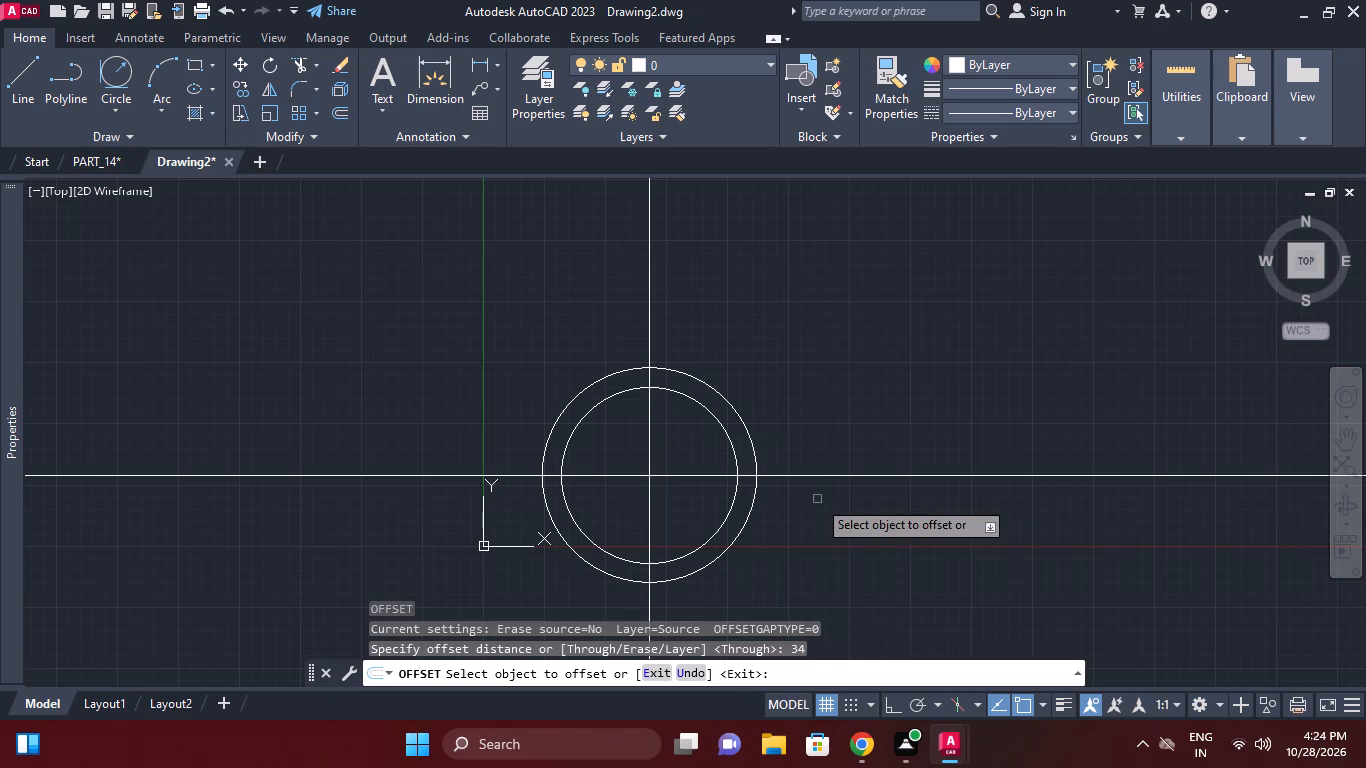
click(820, 475)
click(816, 534)
click(821, 479)
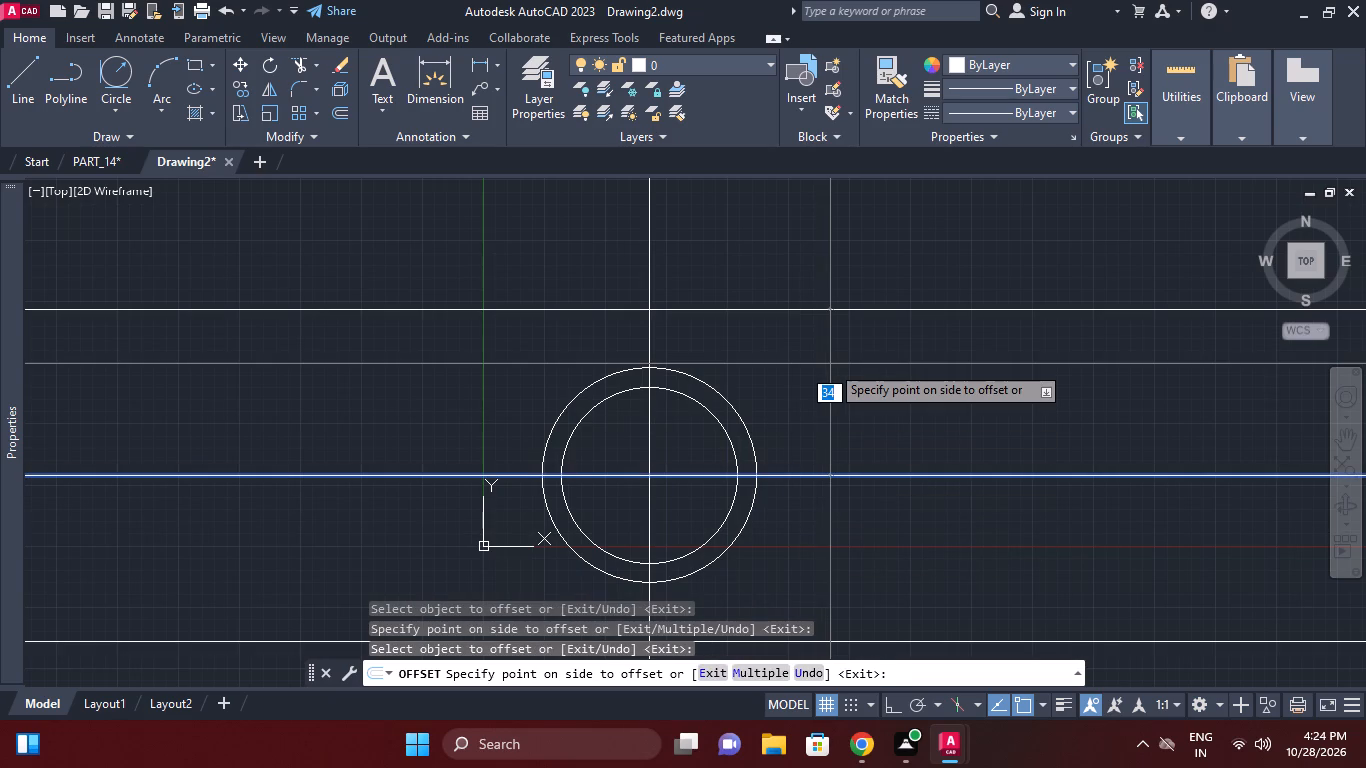
click(830, 364)
right_click(921, 380)
click(948, 413)
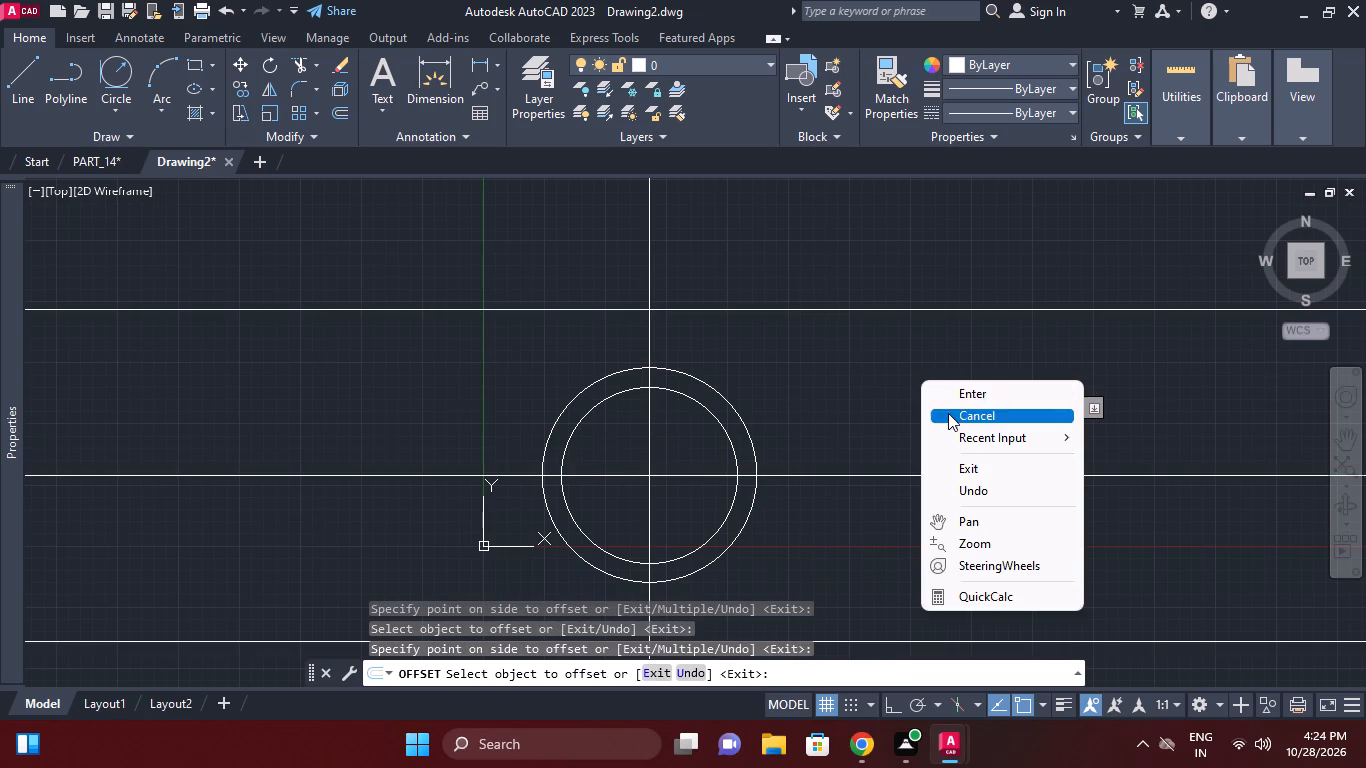
Draw concentric circles of radius 12 mm and 16 mm where the vertical line crosses the upper offset line.
click(116, 111)
click(167, 157)
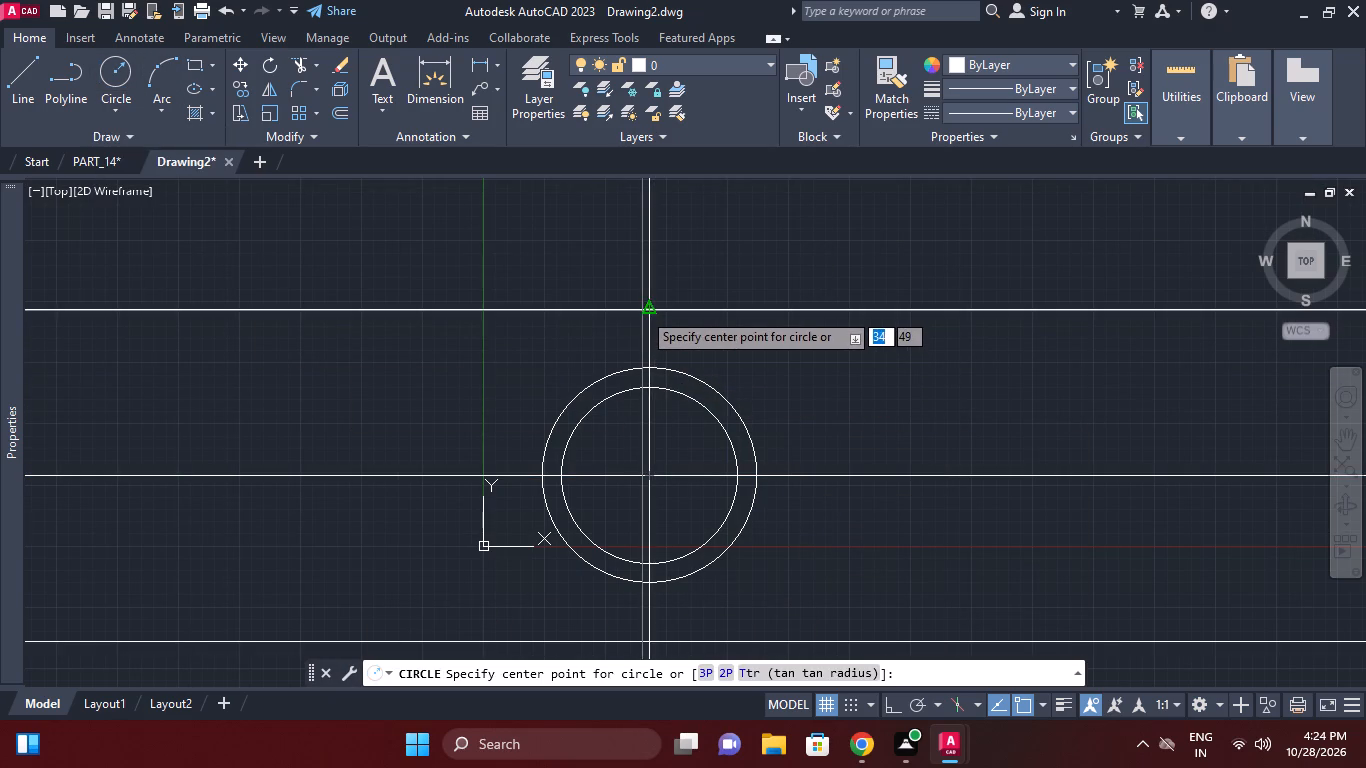
click(642, 308)
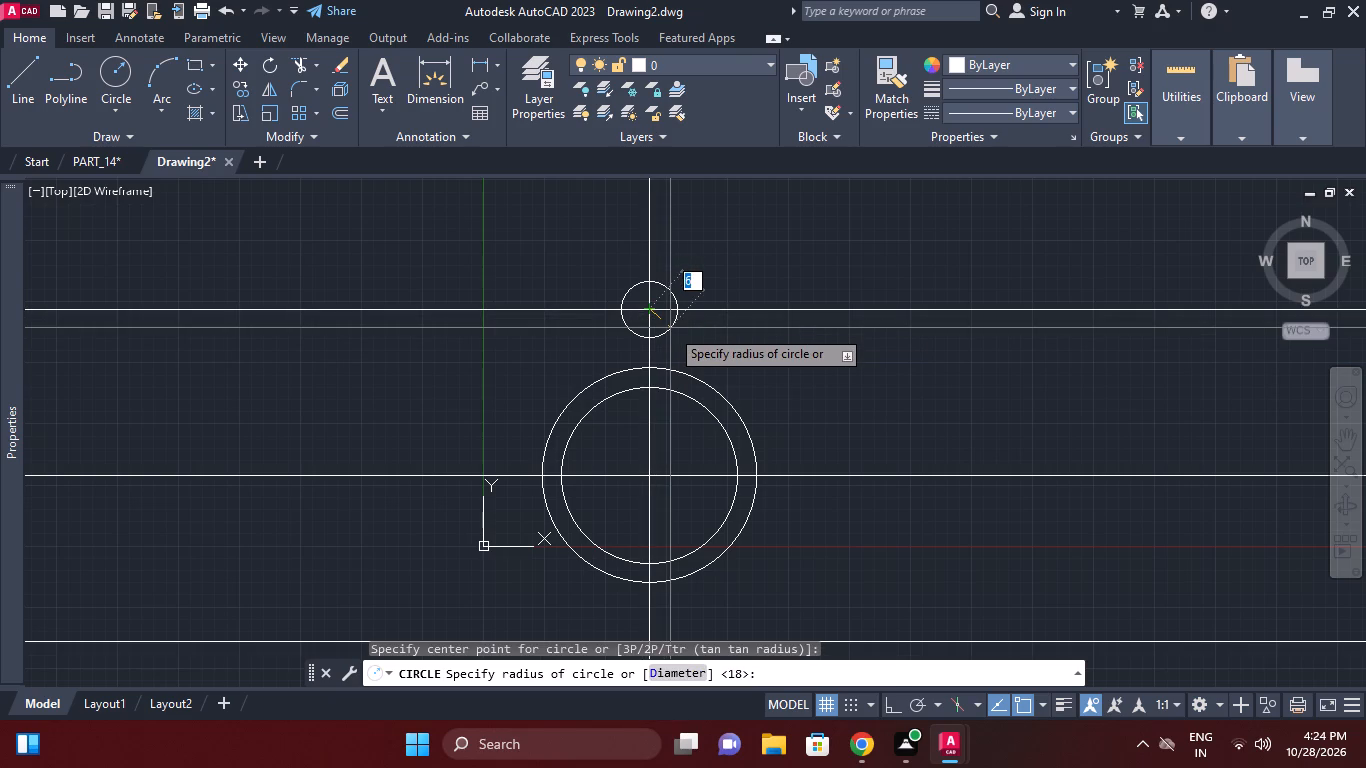
text(12)
key(Return)
key(Return)
click(643, 315)
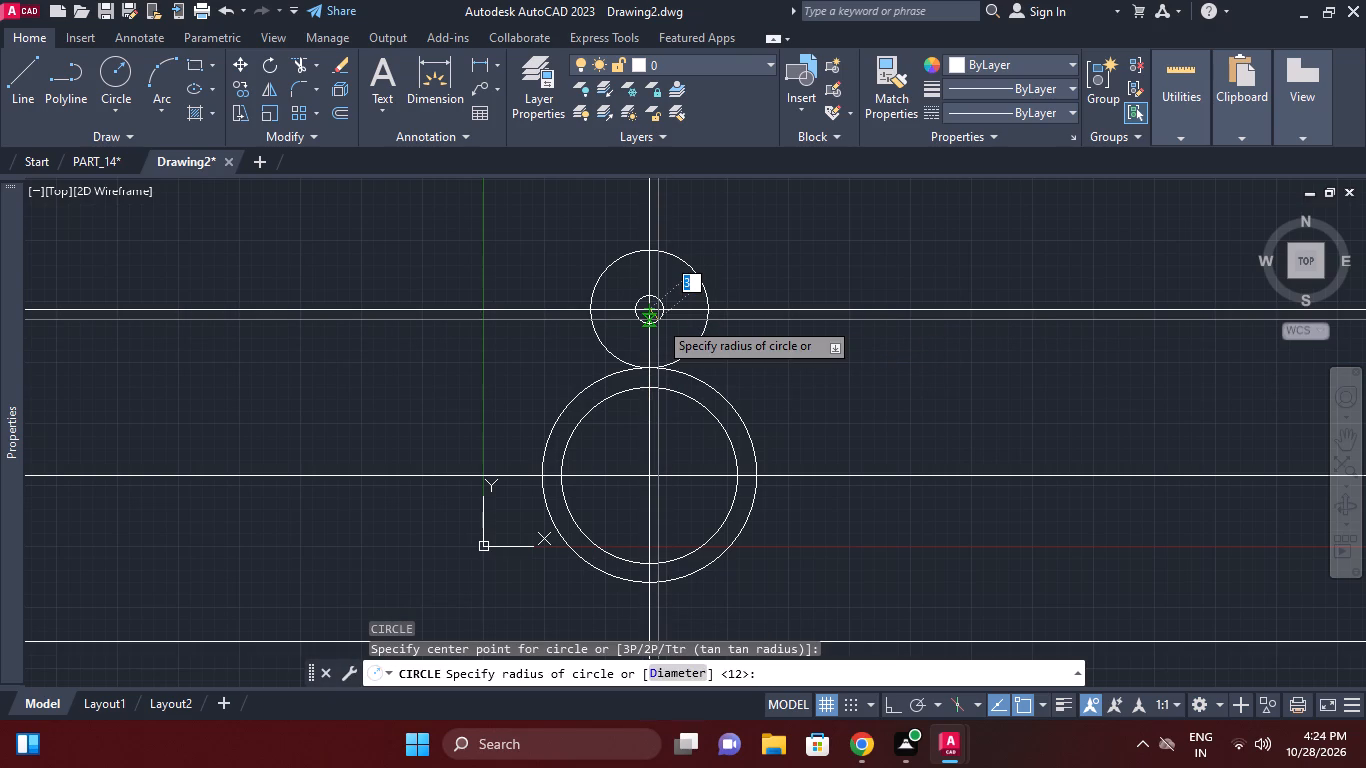
text(16)
key(Return)
Draw a circle of radius 12 mm where the vertical line crosses the lower offset line.
key(Return)
middle_drag(771, 431, 756, 269)
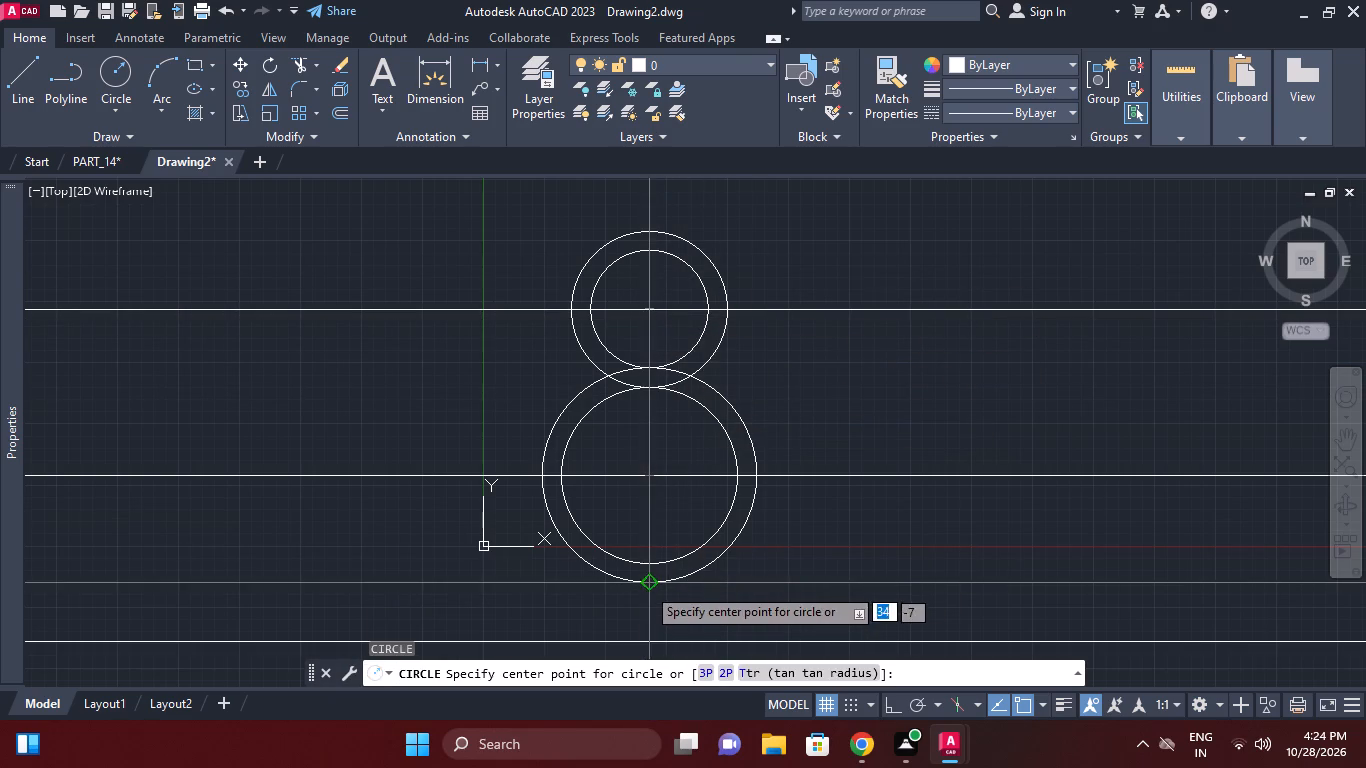
middle_drag(801, 531, 786, 396)
scroll(797, 520, down, 1)
click(695, 476)
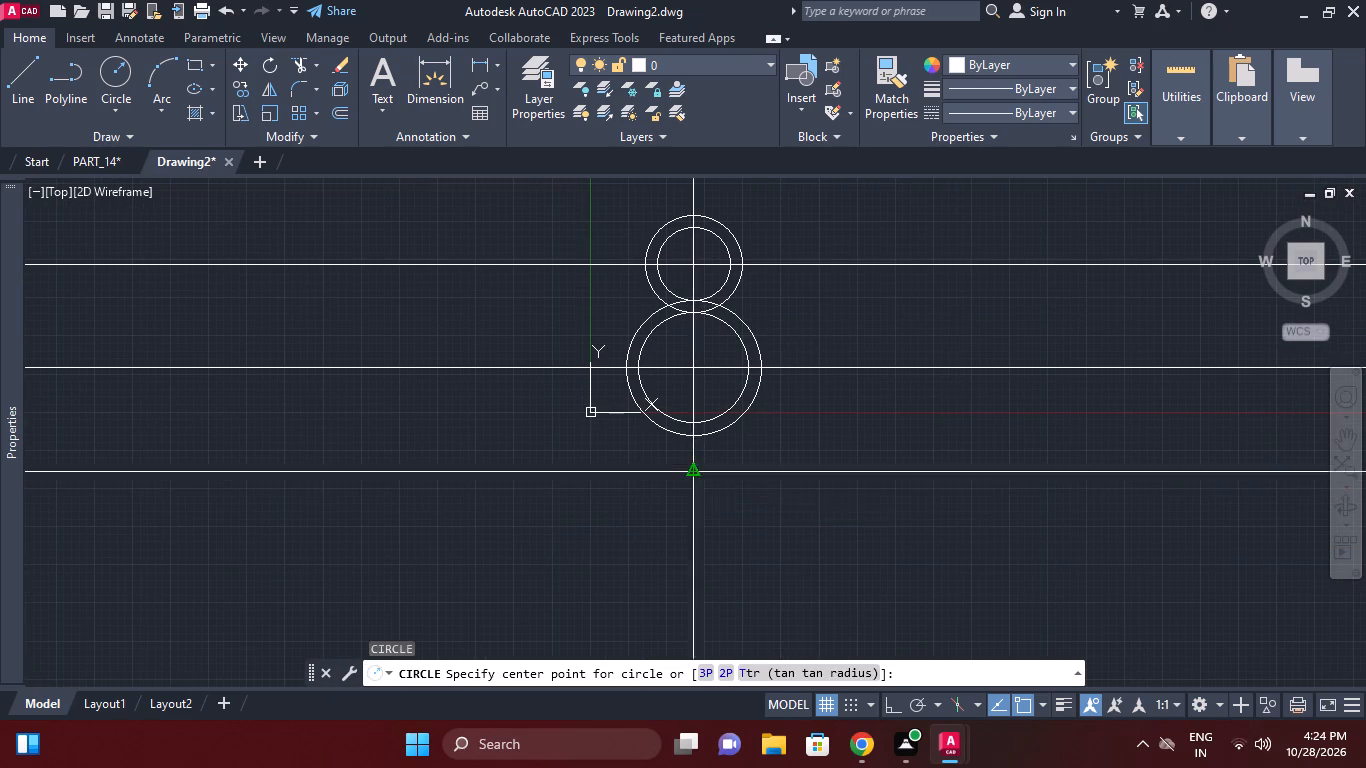
text(12)
key(Return)
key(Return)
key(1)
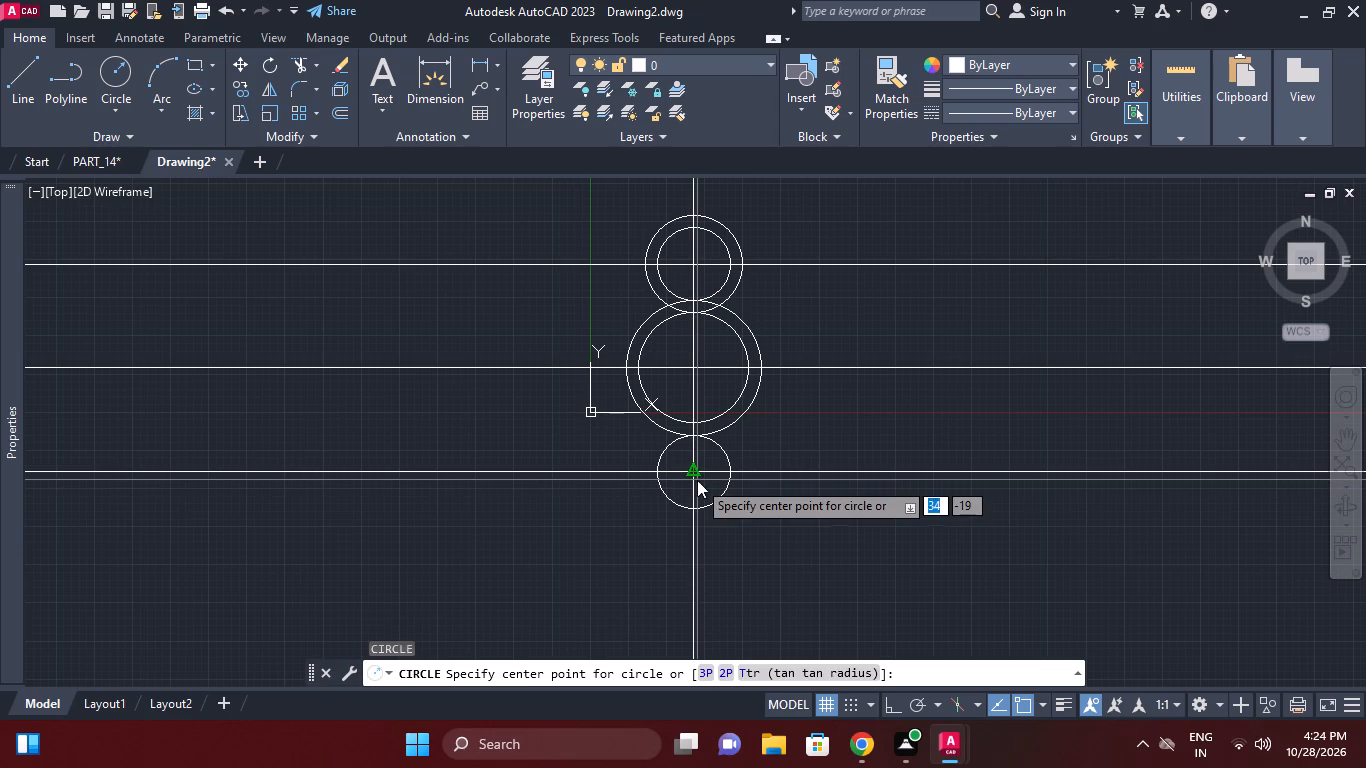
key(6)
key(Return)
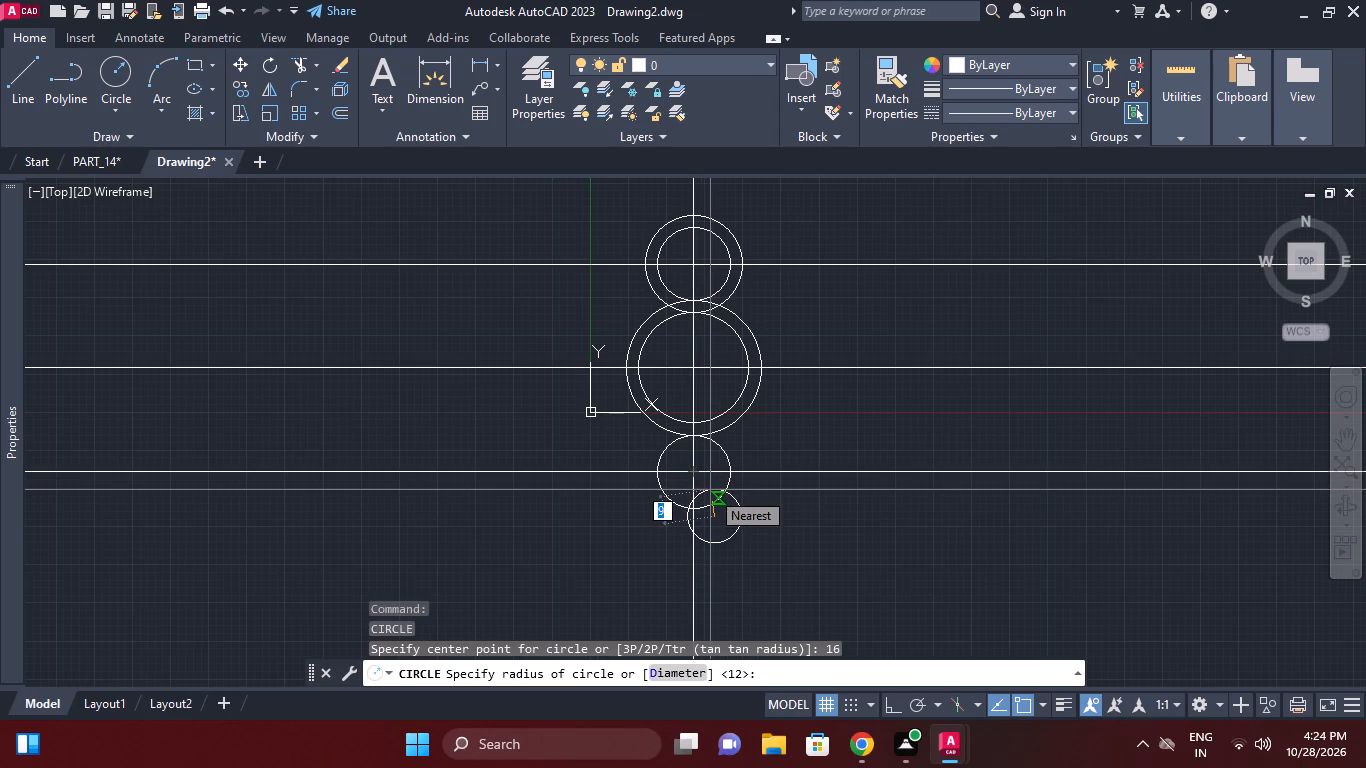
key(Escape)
Draw a circle of radius 16 mm concentric with the lower 12 mm radius circle.
right_click(721, 512)
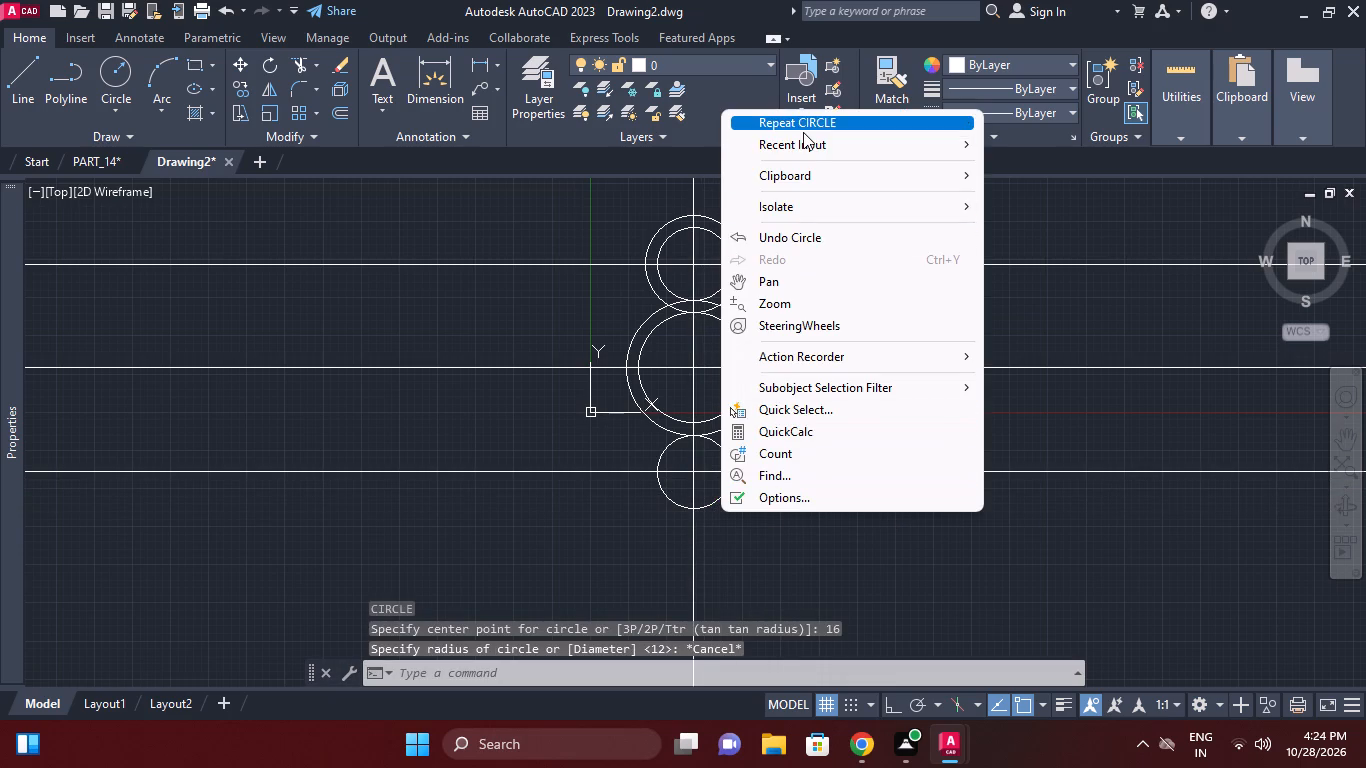
click(803, 132)
click(696, 474)
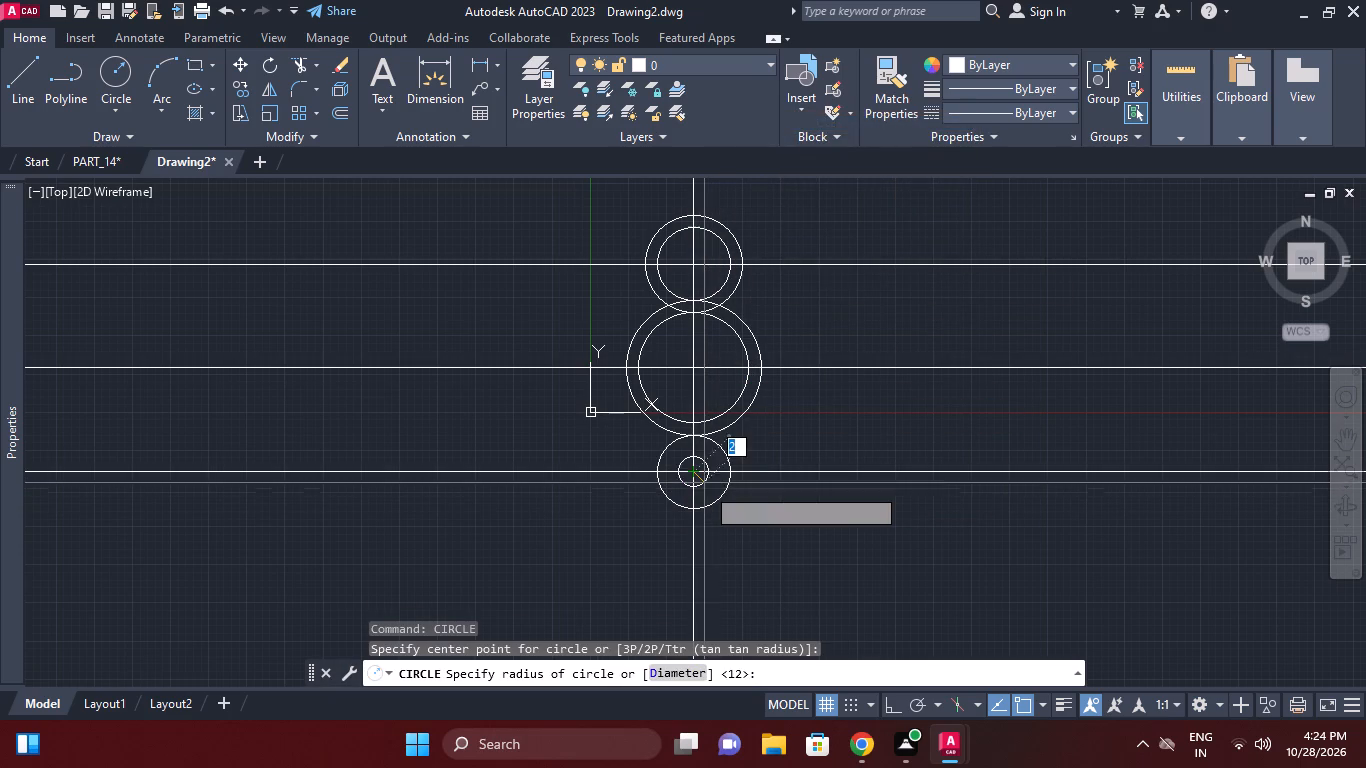
text(16)
key(Return)
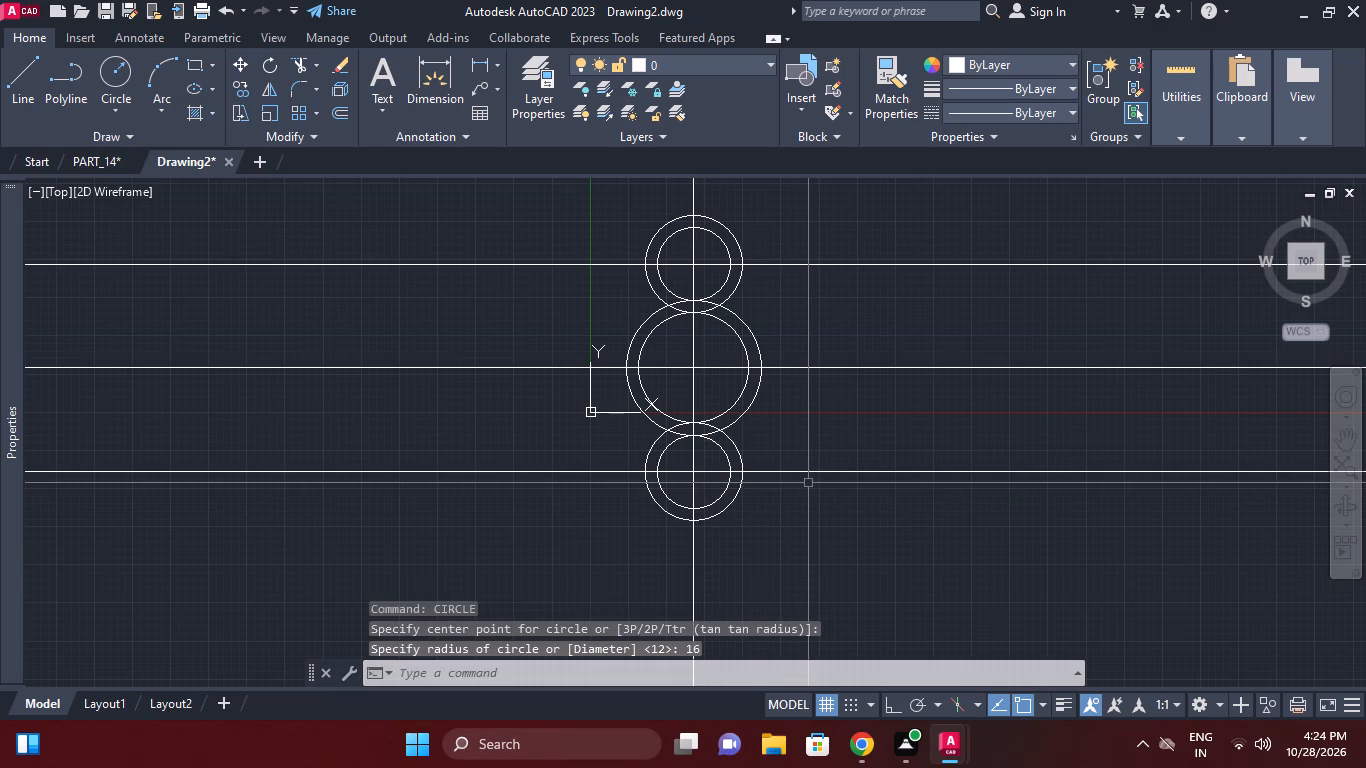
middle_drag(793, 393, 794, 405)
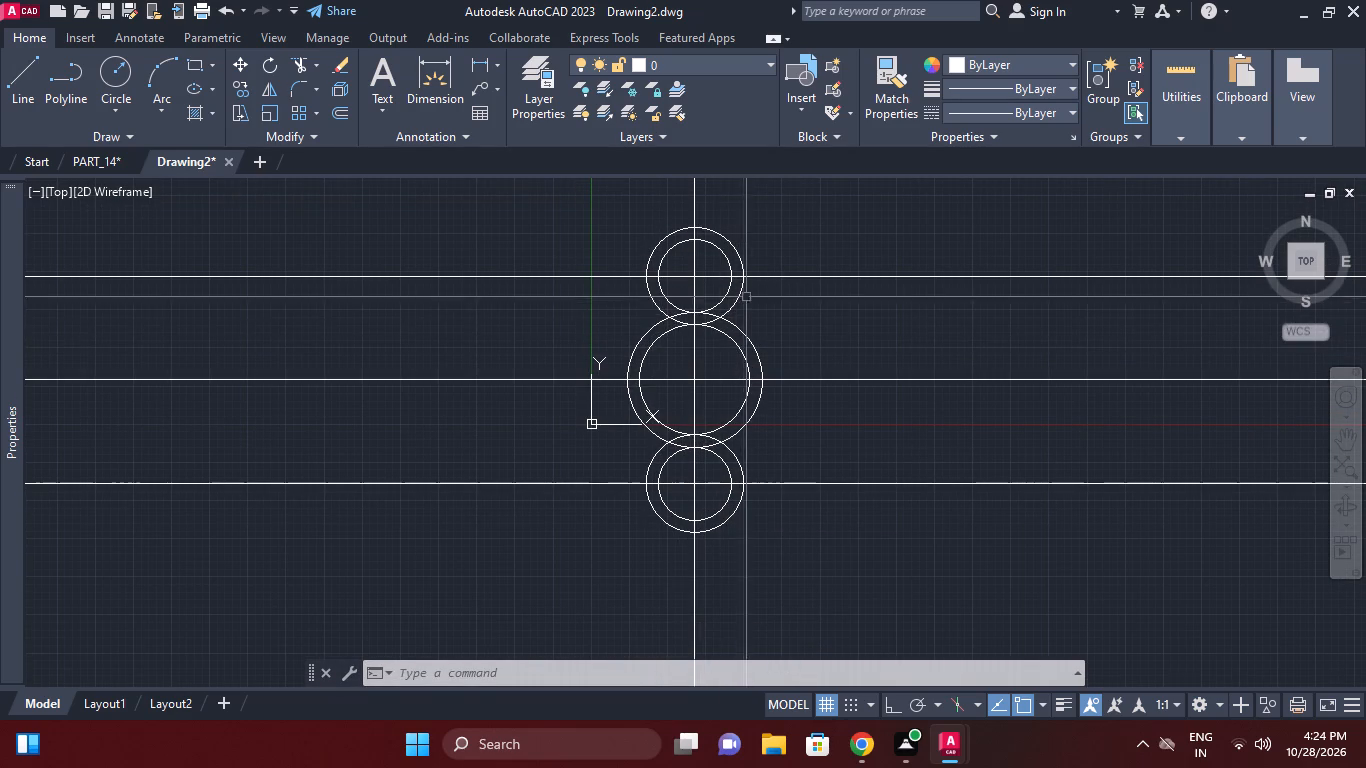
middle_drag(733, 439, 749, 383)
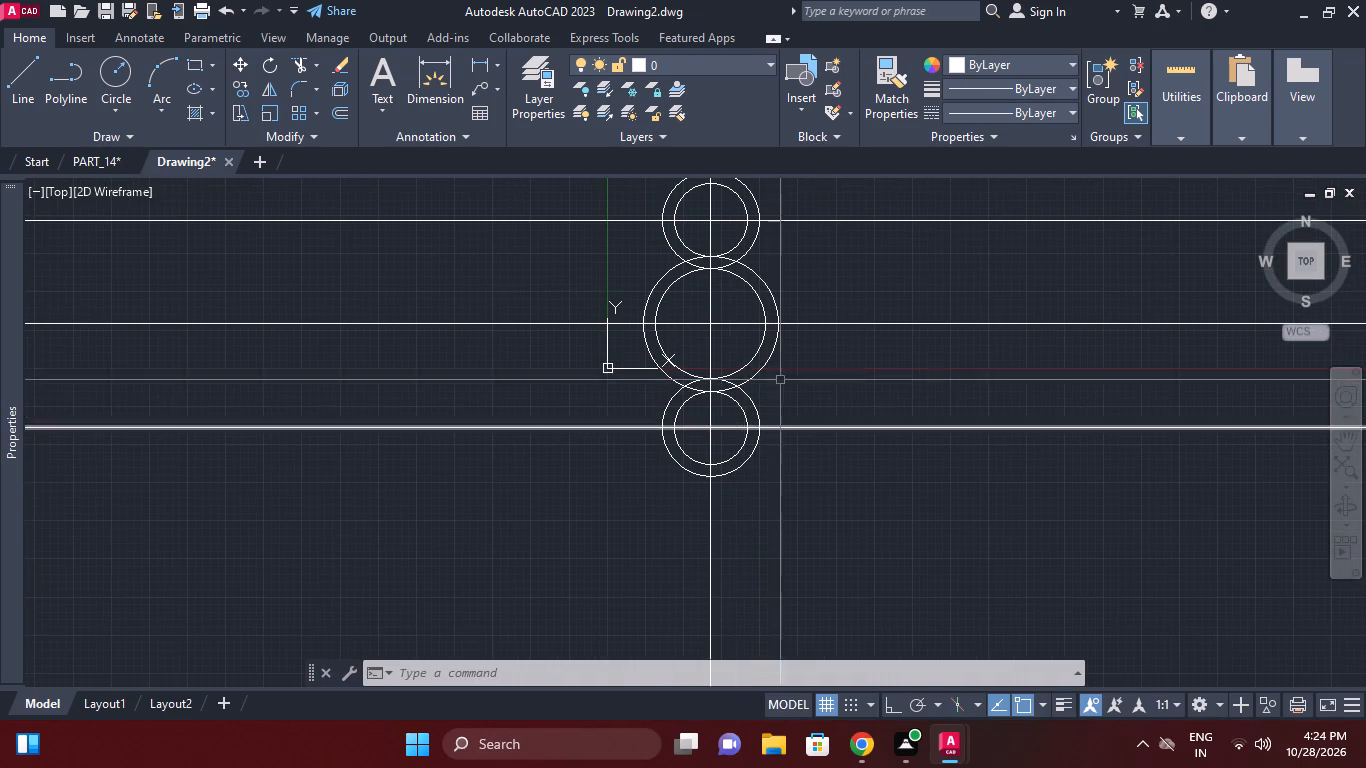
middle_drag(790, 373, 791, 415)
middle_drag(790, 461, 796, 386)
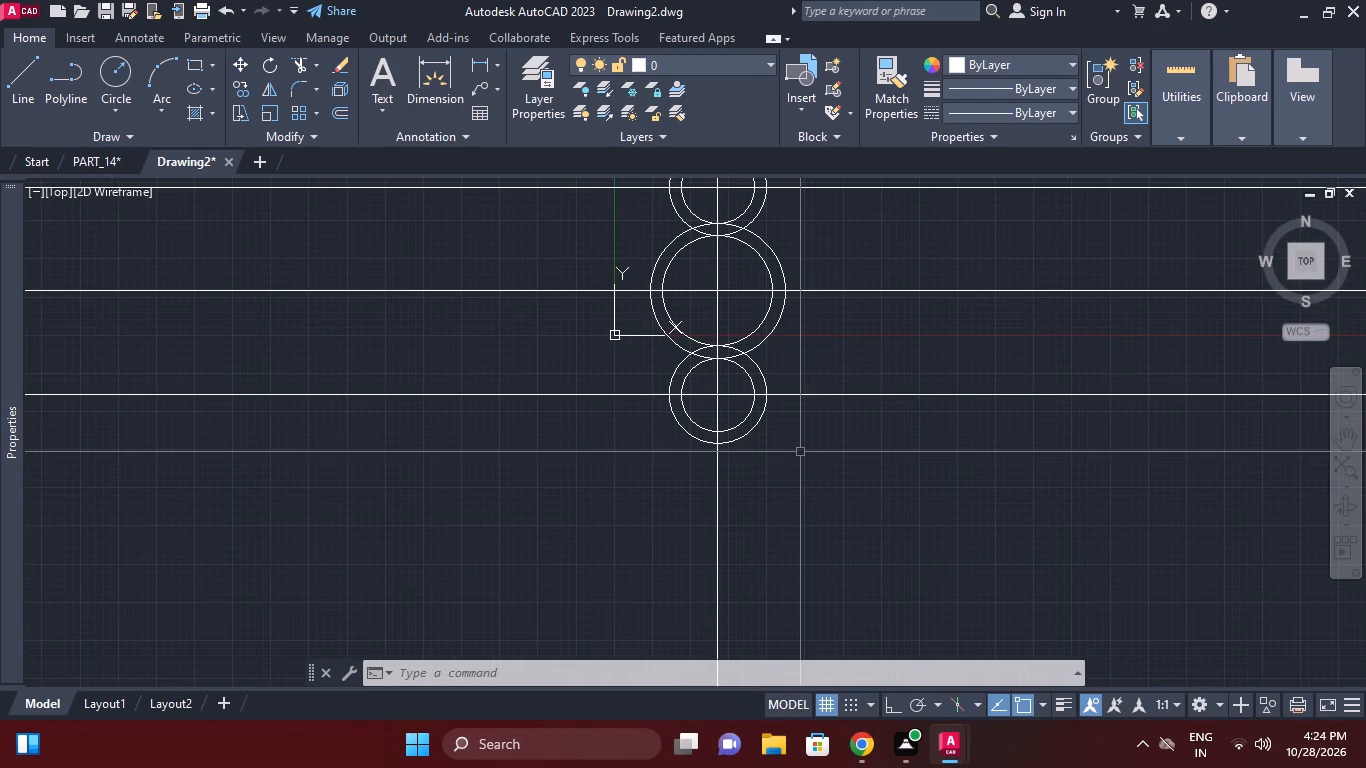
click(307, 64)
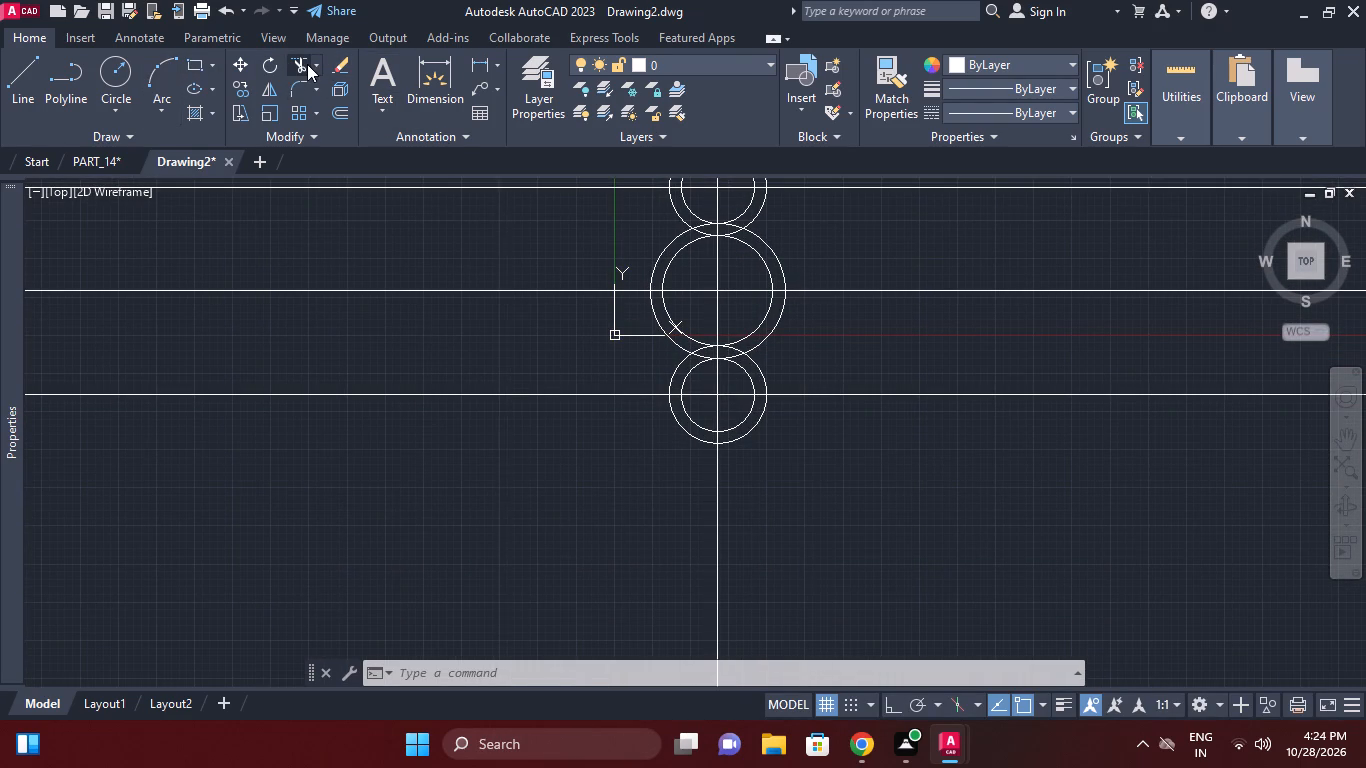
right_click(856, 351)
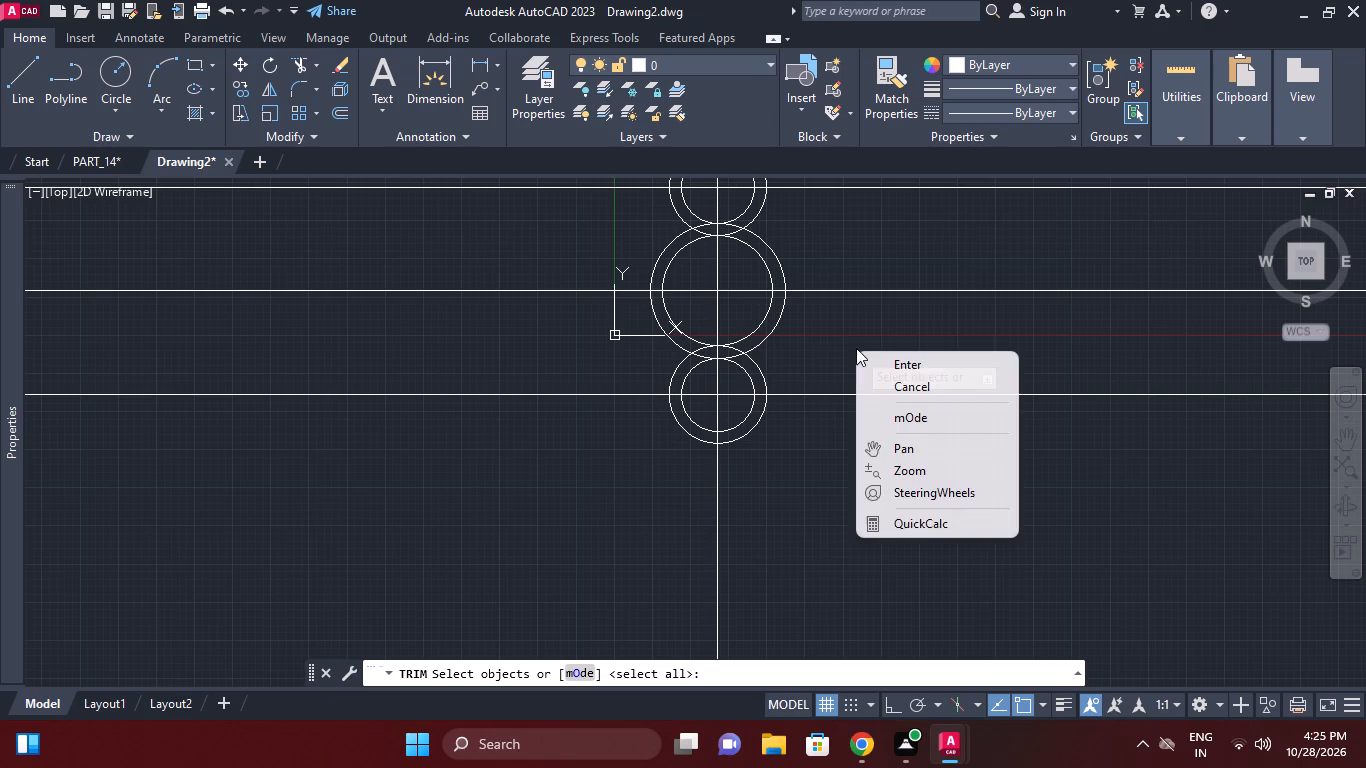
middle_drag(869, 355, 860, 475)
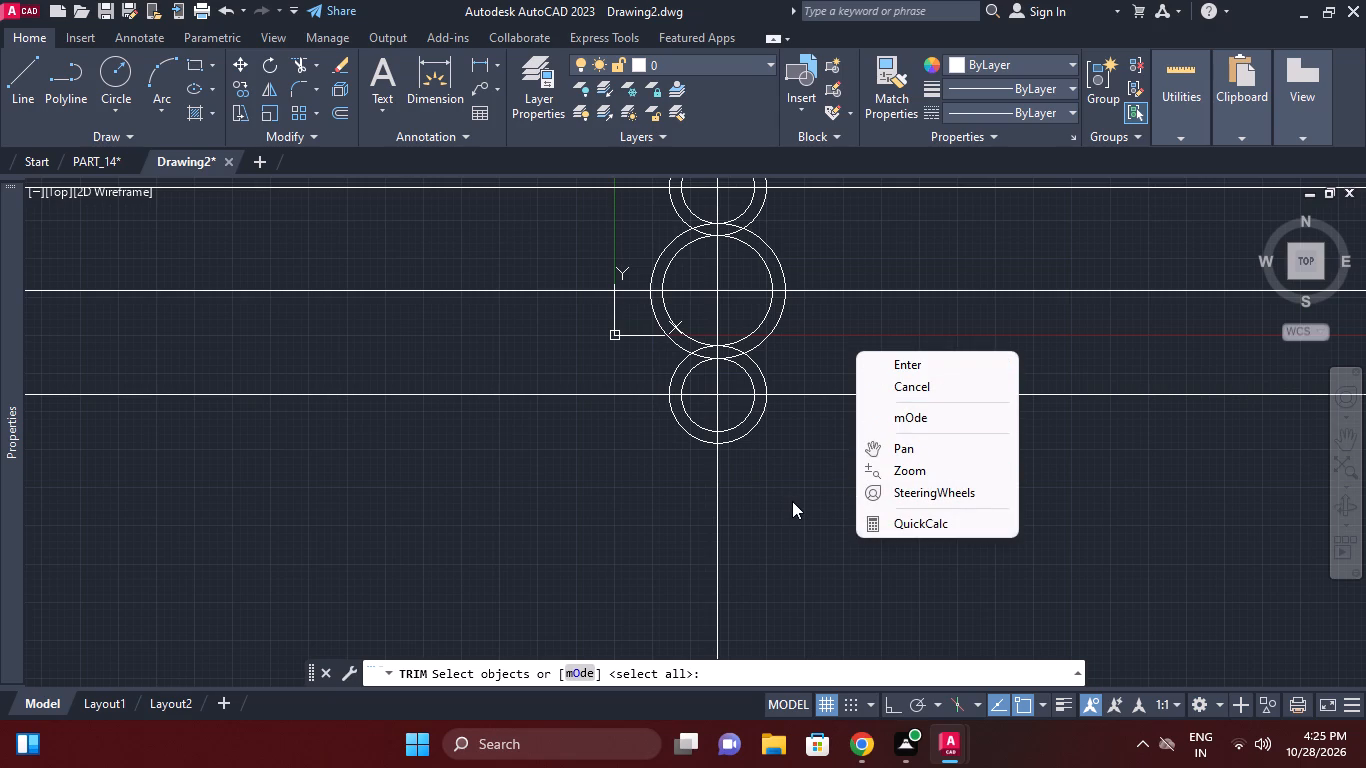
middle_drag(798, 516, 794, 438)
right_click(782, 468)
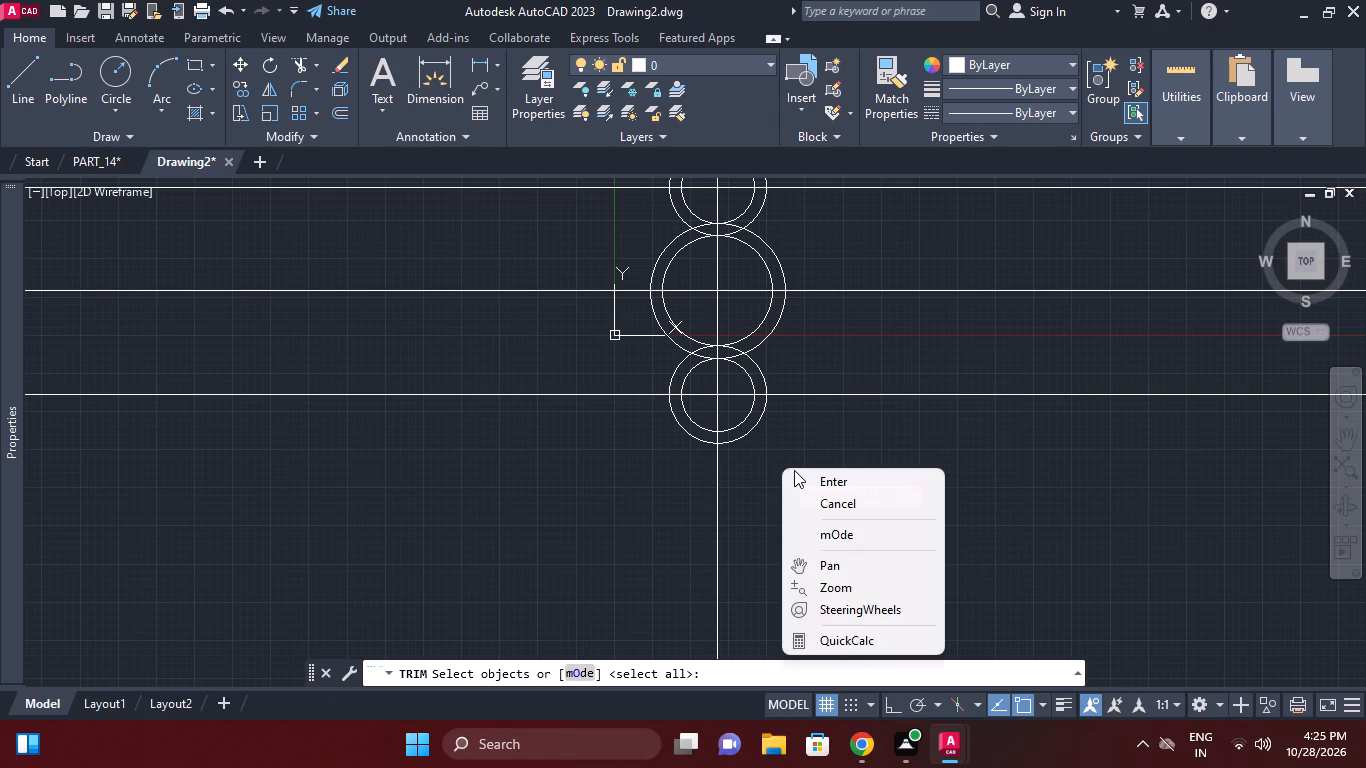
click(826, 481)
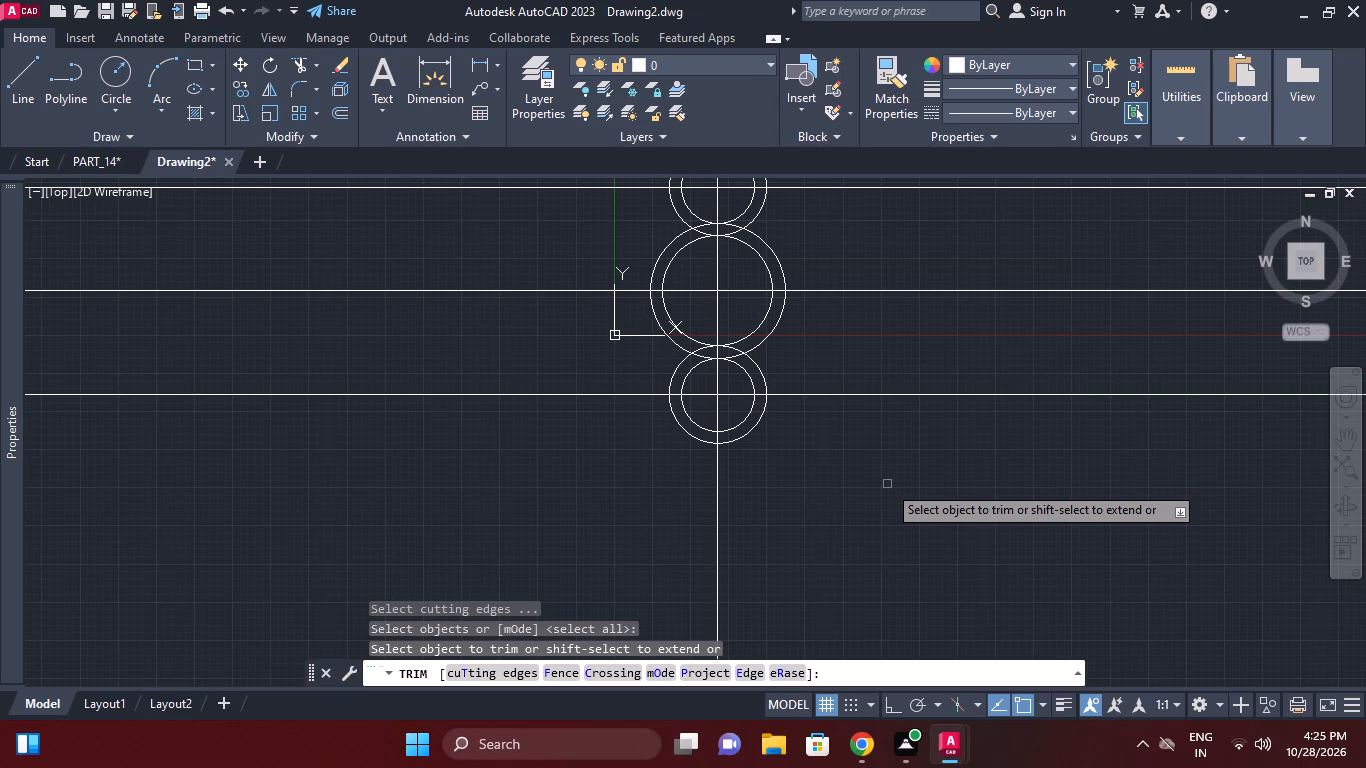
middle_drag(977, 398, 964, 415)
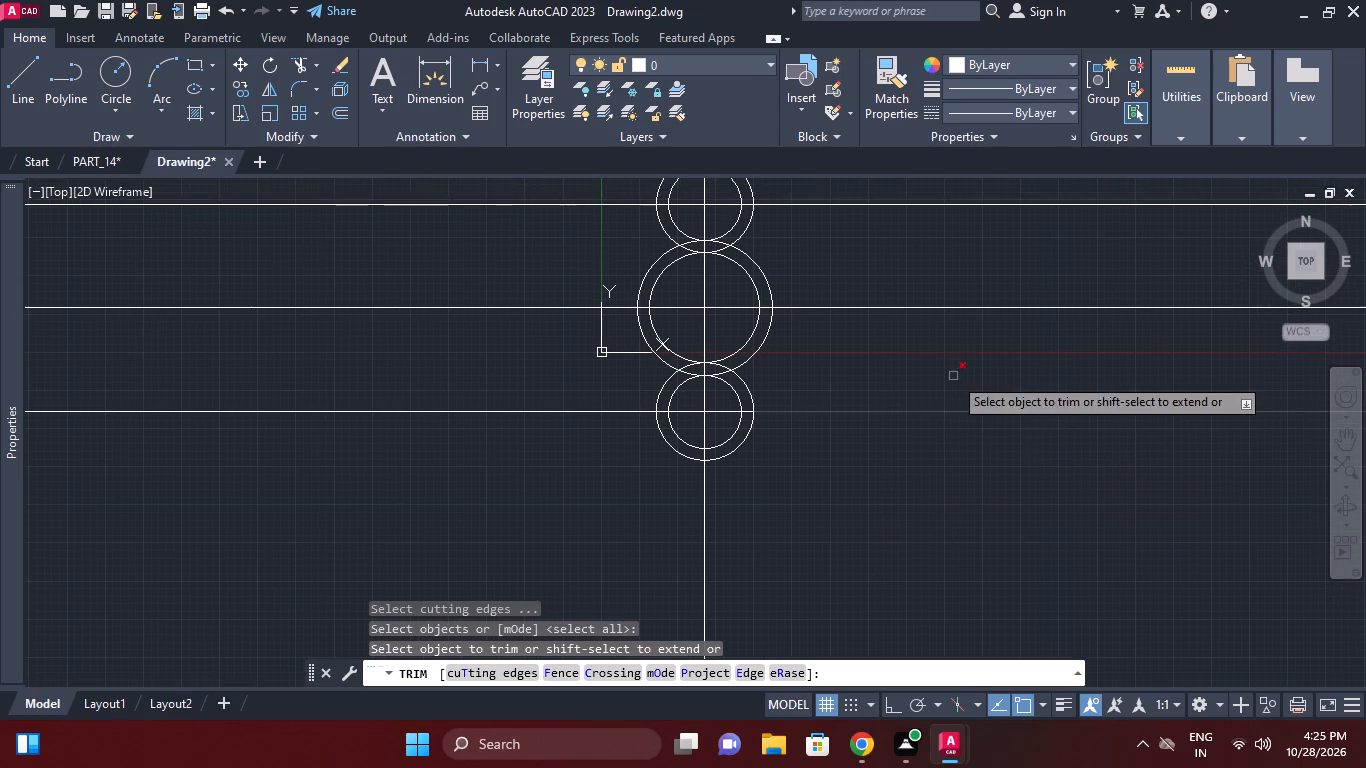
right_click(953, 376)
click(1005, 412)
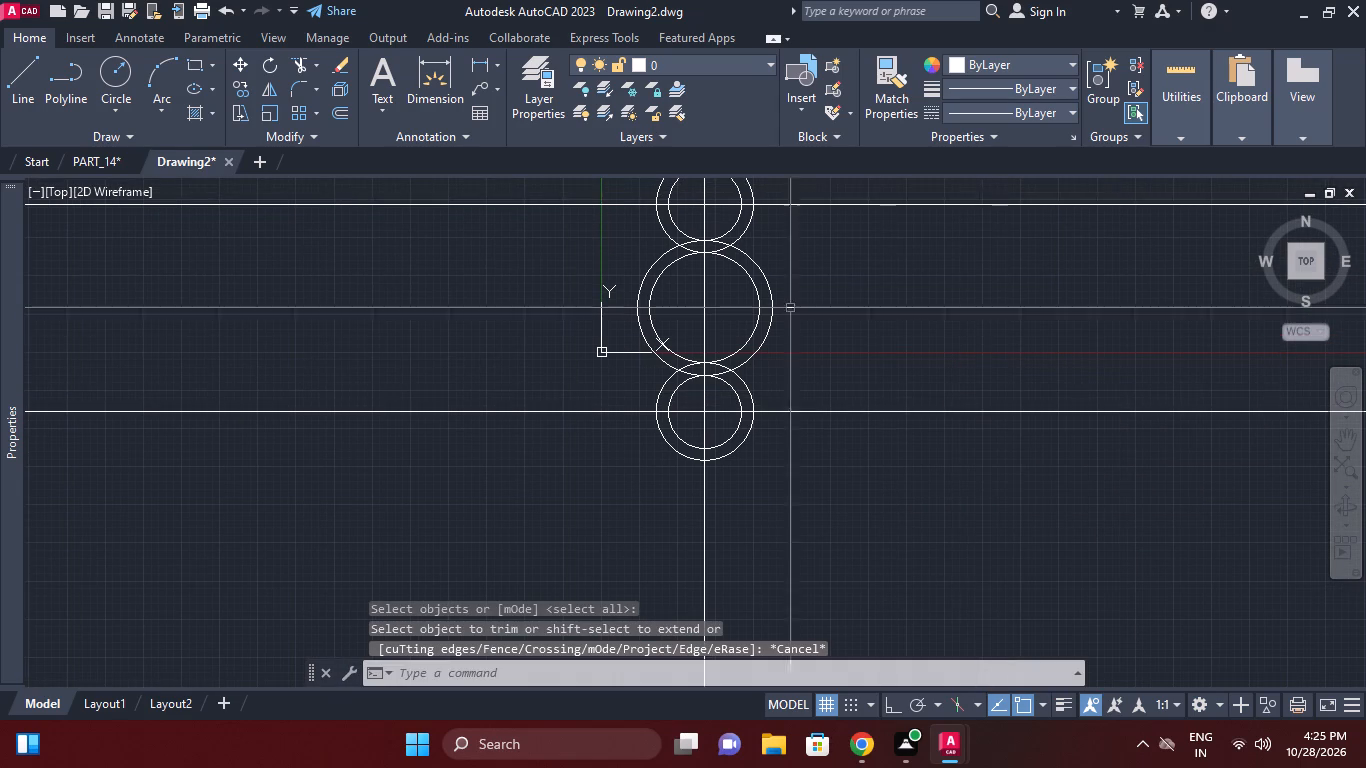
Offset the middle horizontal construction line 108 mm downward.
click(338, 103)
text(108)
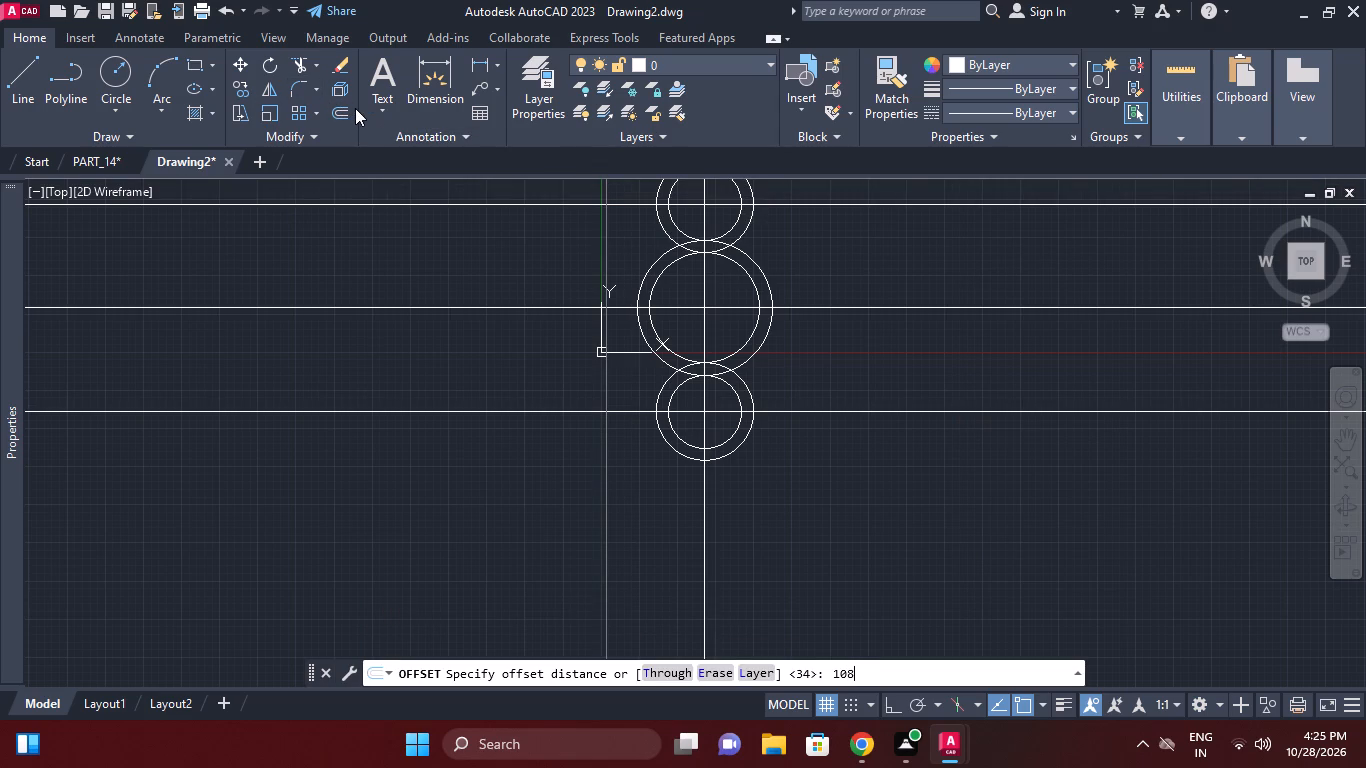
key(Return)
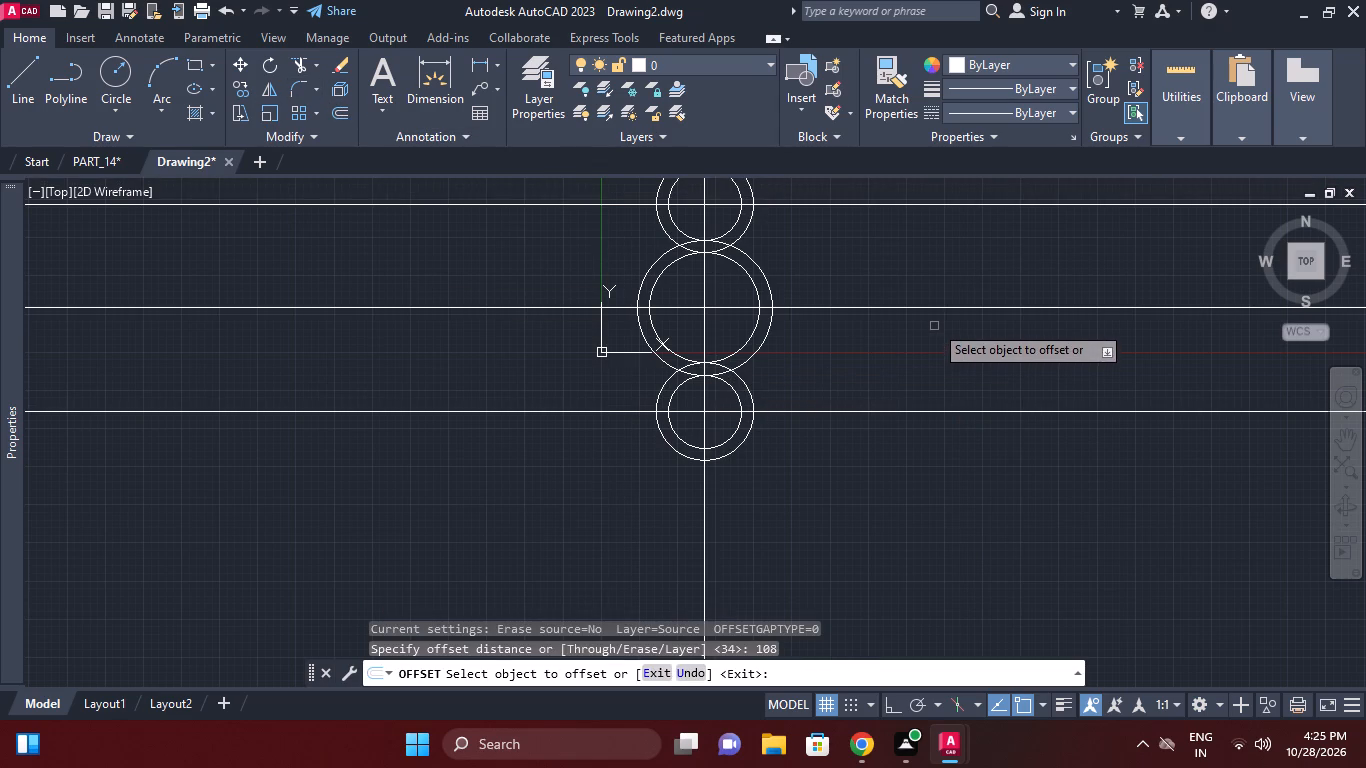
click(938, 305)
click(920, 370)
middle_drag(876, 473, 916, 326)
right_click(901, 392)
click(953, 420)
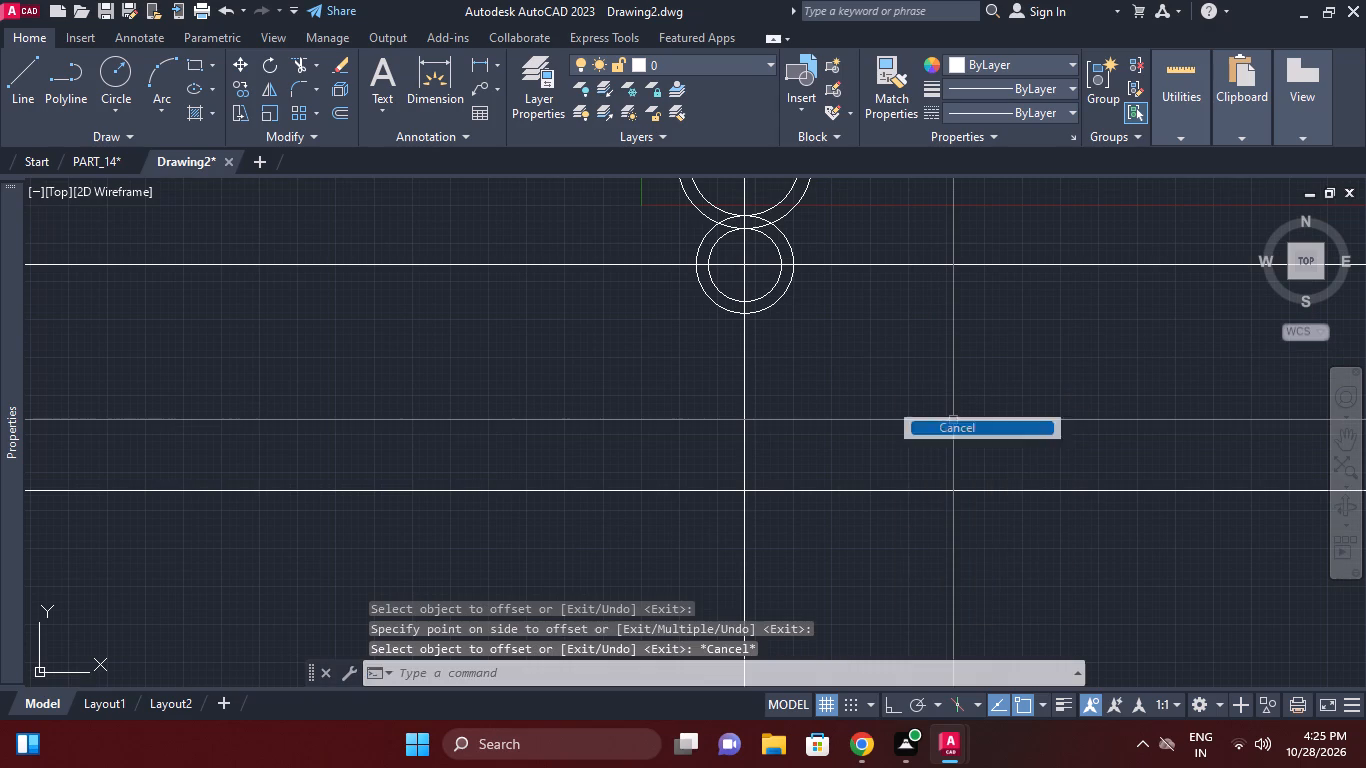
Draw concentric circles of radius 20 mm and 40 mm where the vertical line crosses the new lowest horizontal line.
click(118, 70)
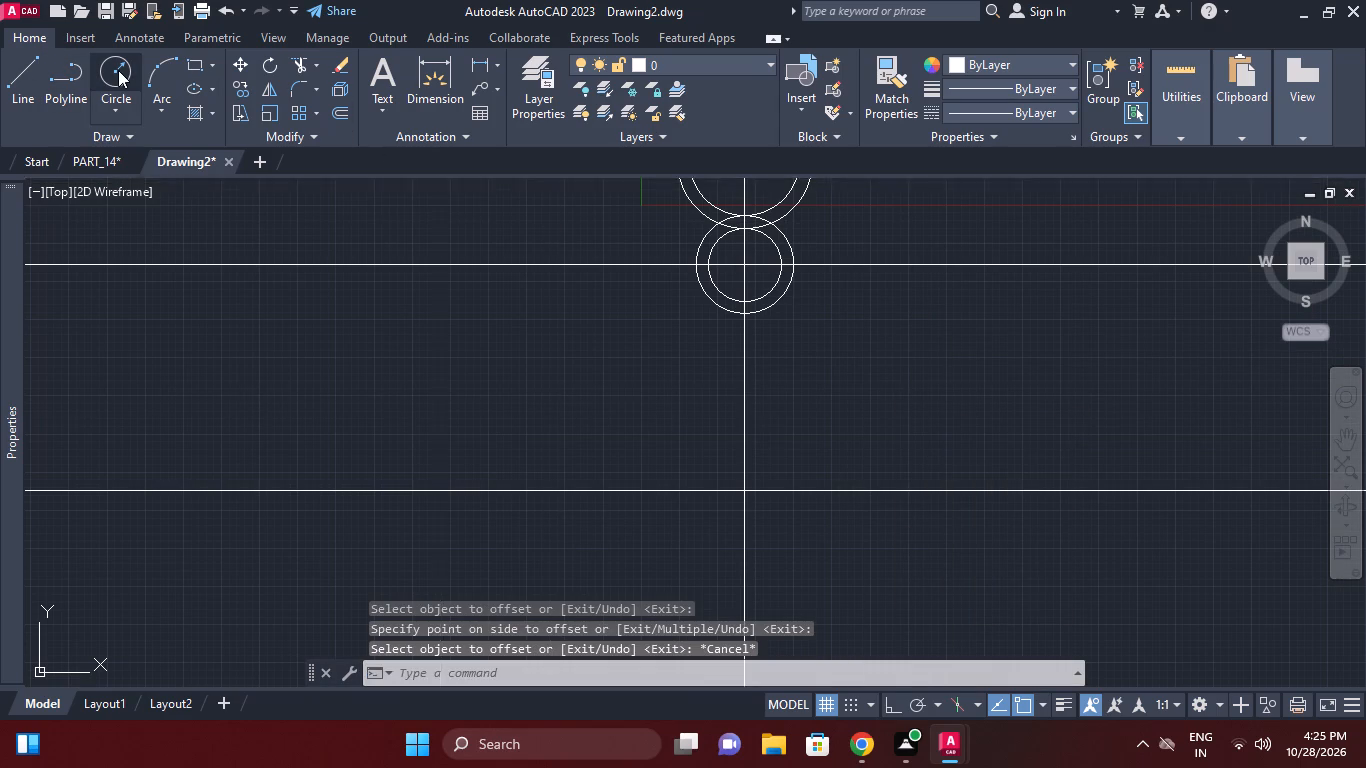
click(744, 488)
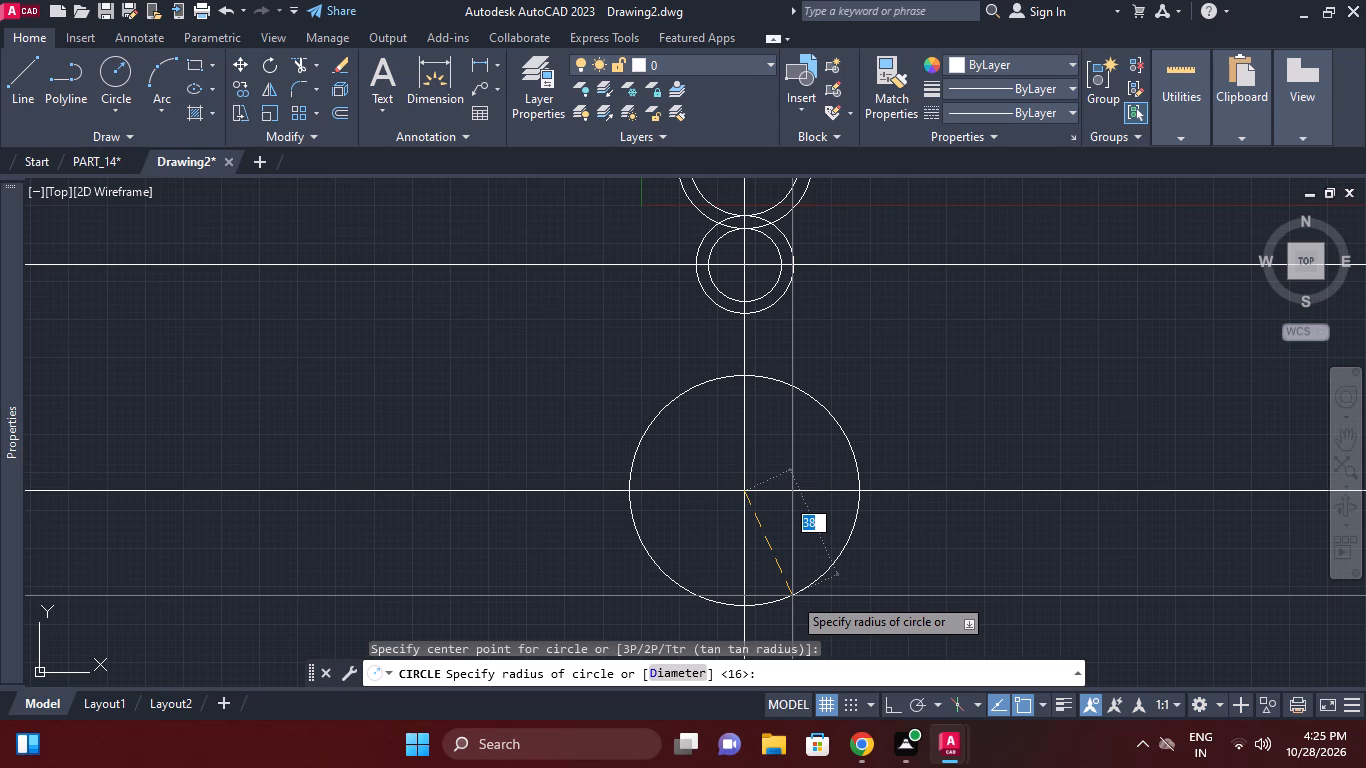
text(20)
key(Return)
key(Return)
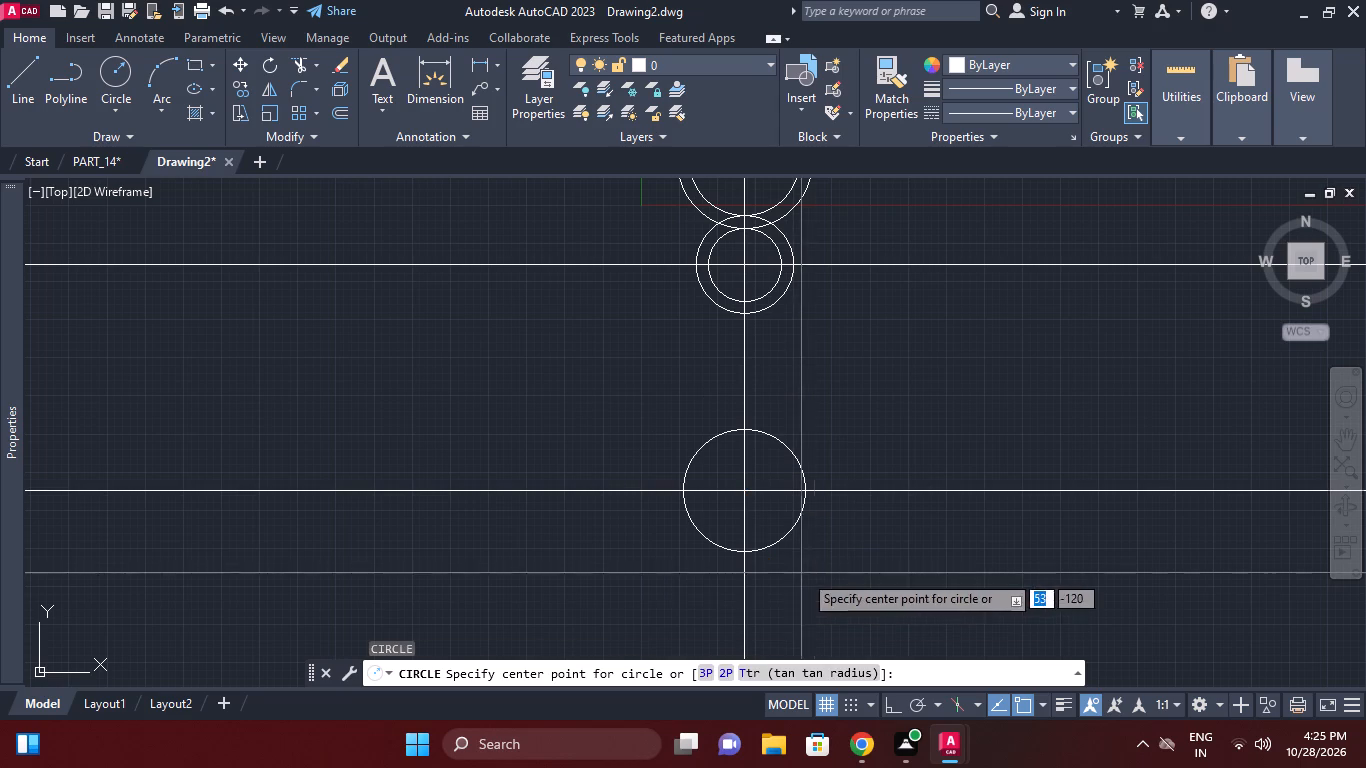
click(744, 490)
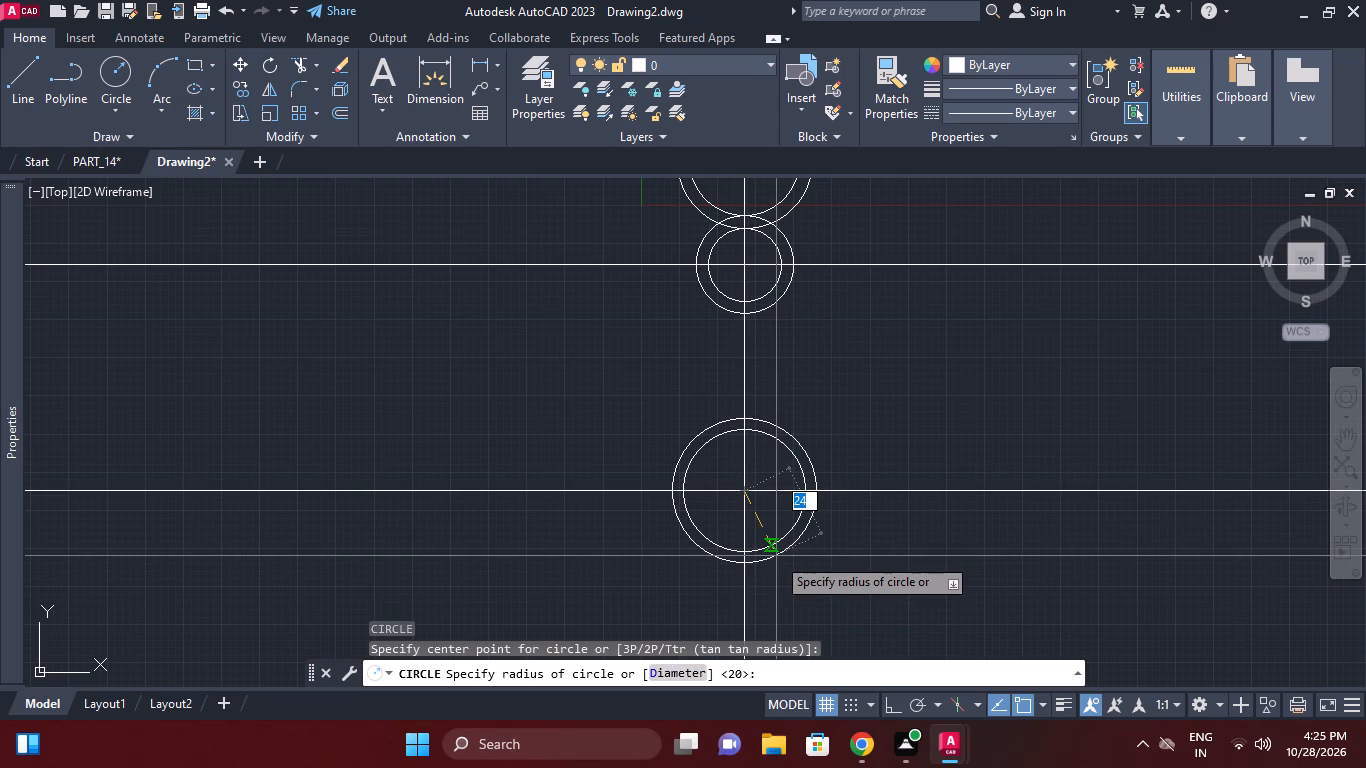
text(40)
key(Return)
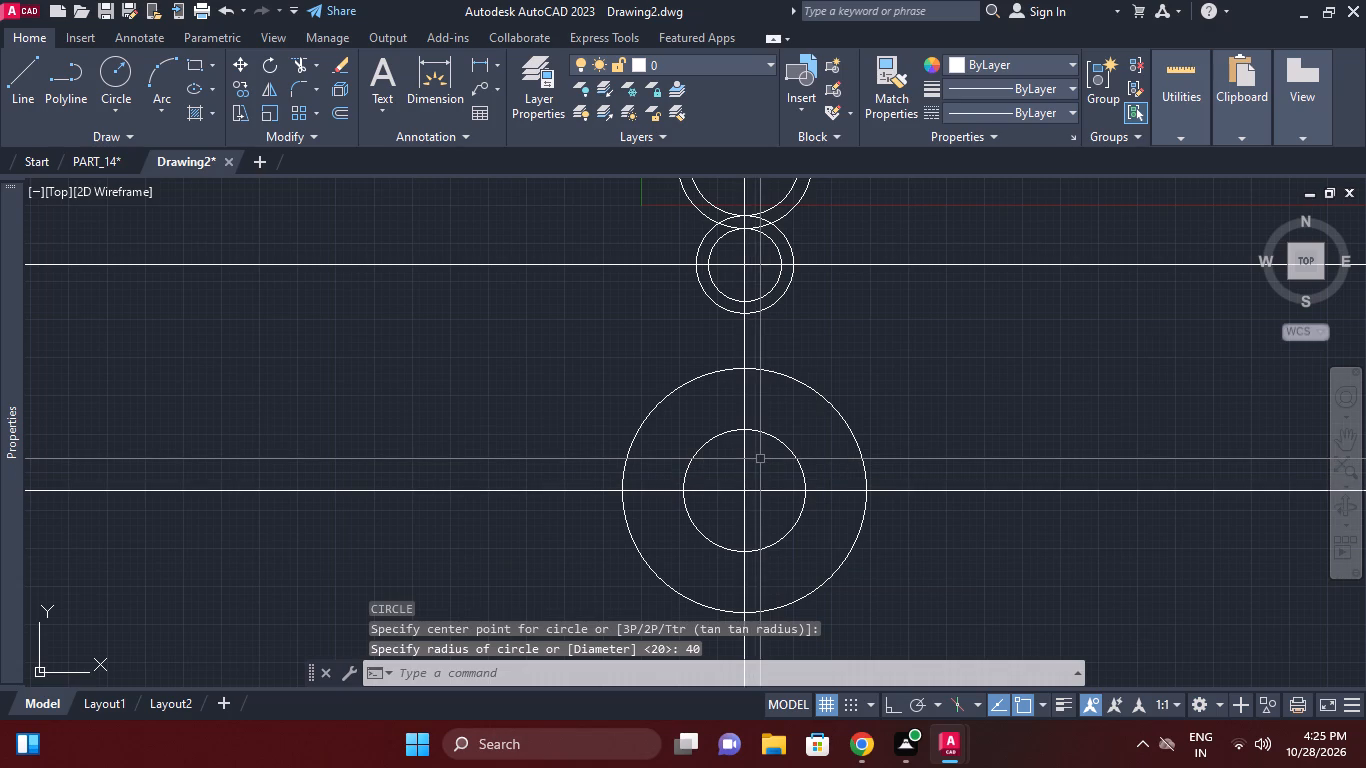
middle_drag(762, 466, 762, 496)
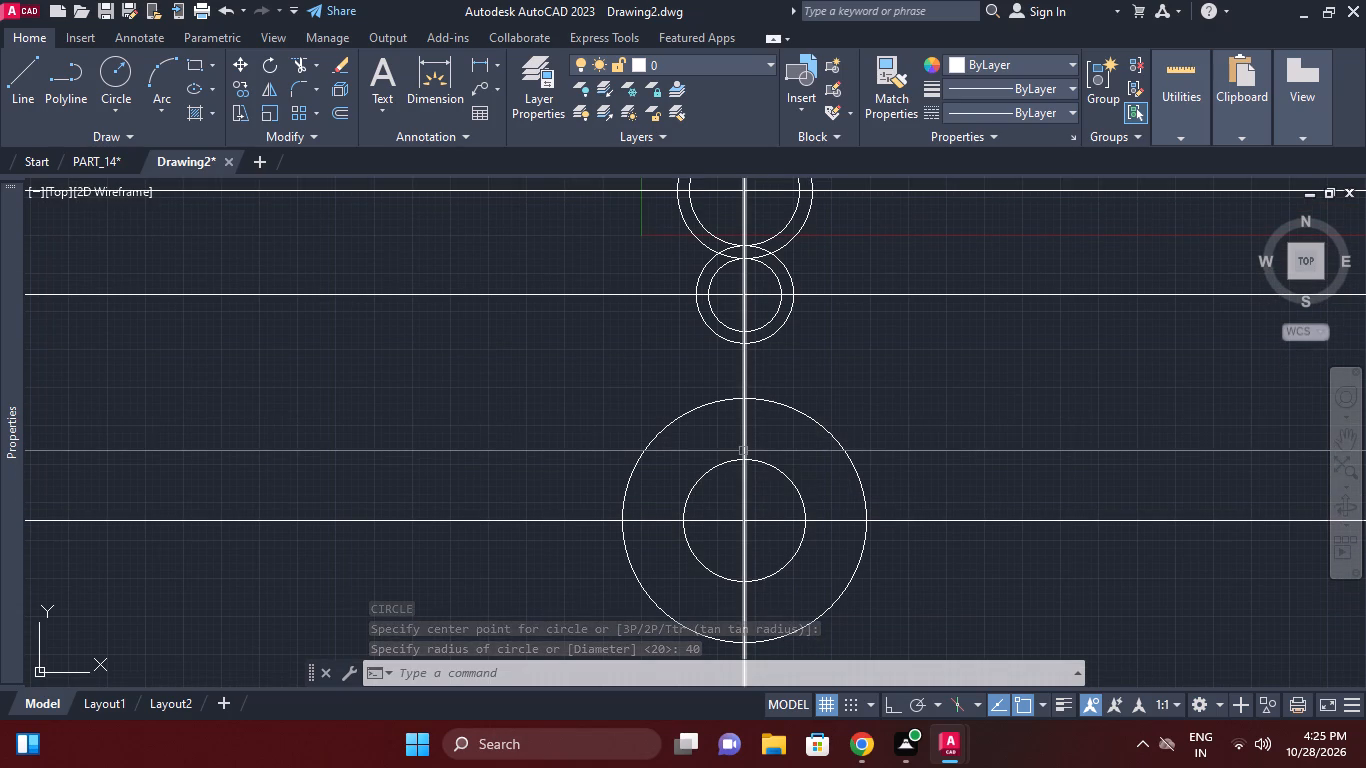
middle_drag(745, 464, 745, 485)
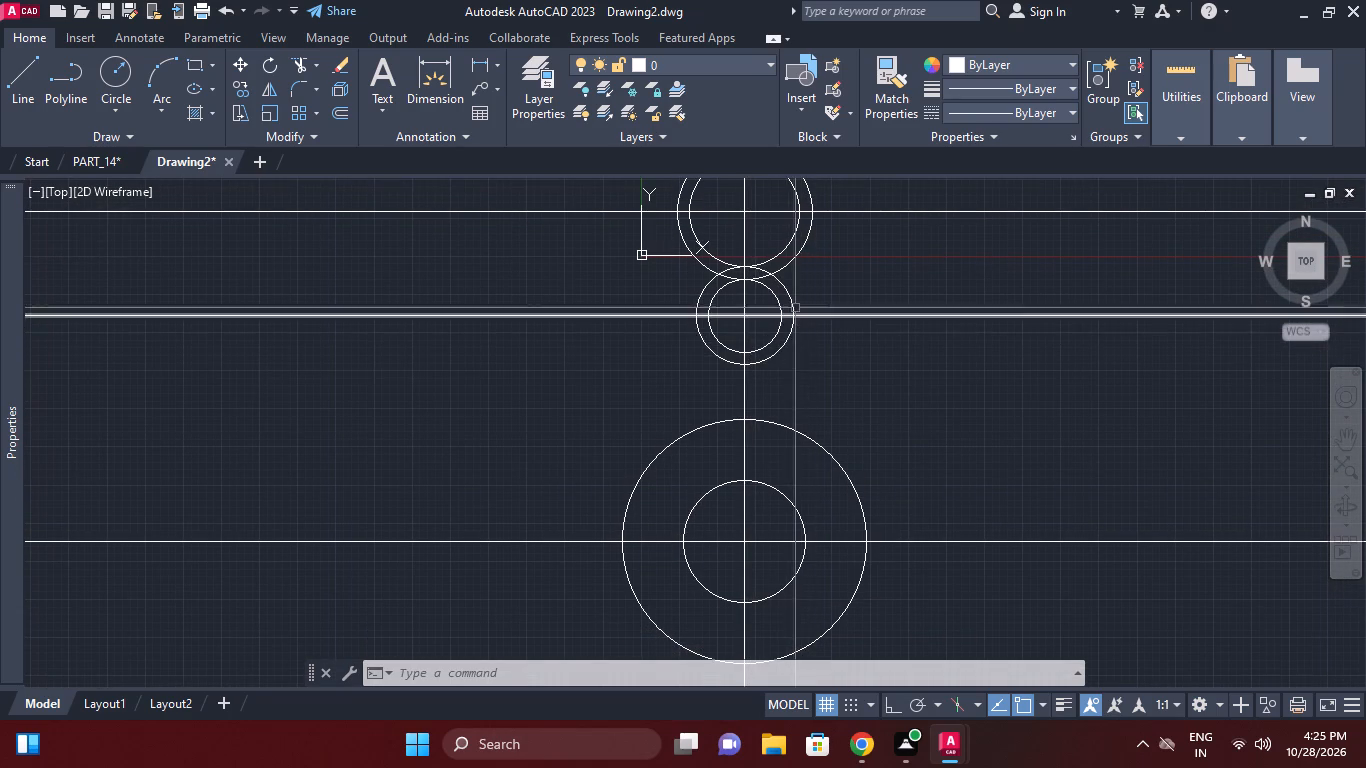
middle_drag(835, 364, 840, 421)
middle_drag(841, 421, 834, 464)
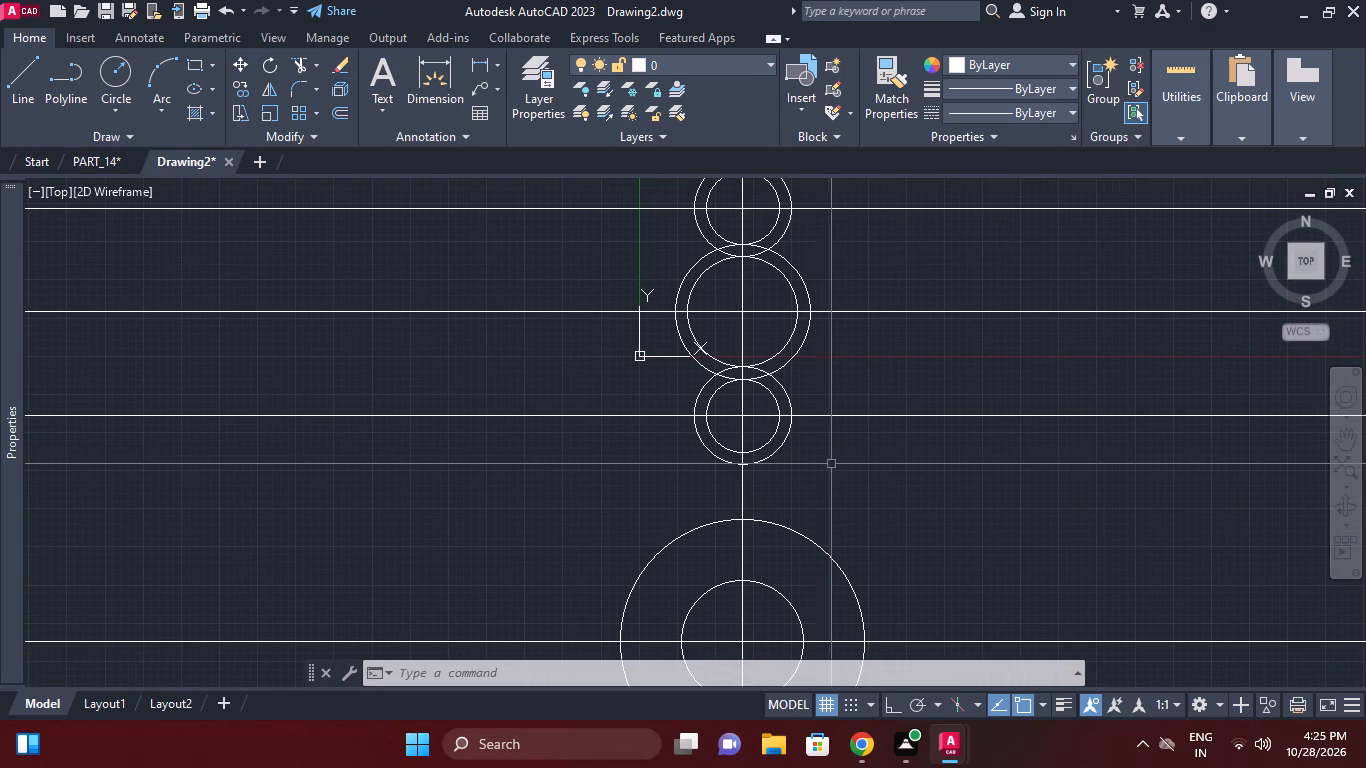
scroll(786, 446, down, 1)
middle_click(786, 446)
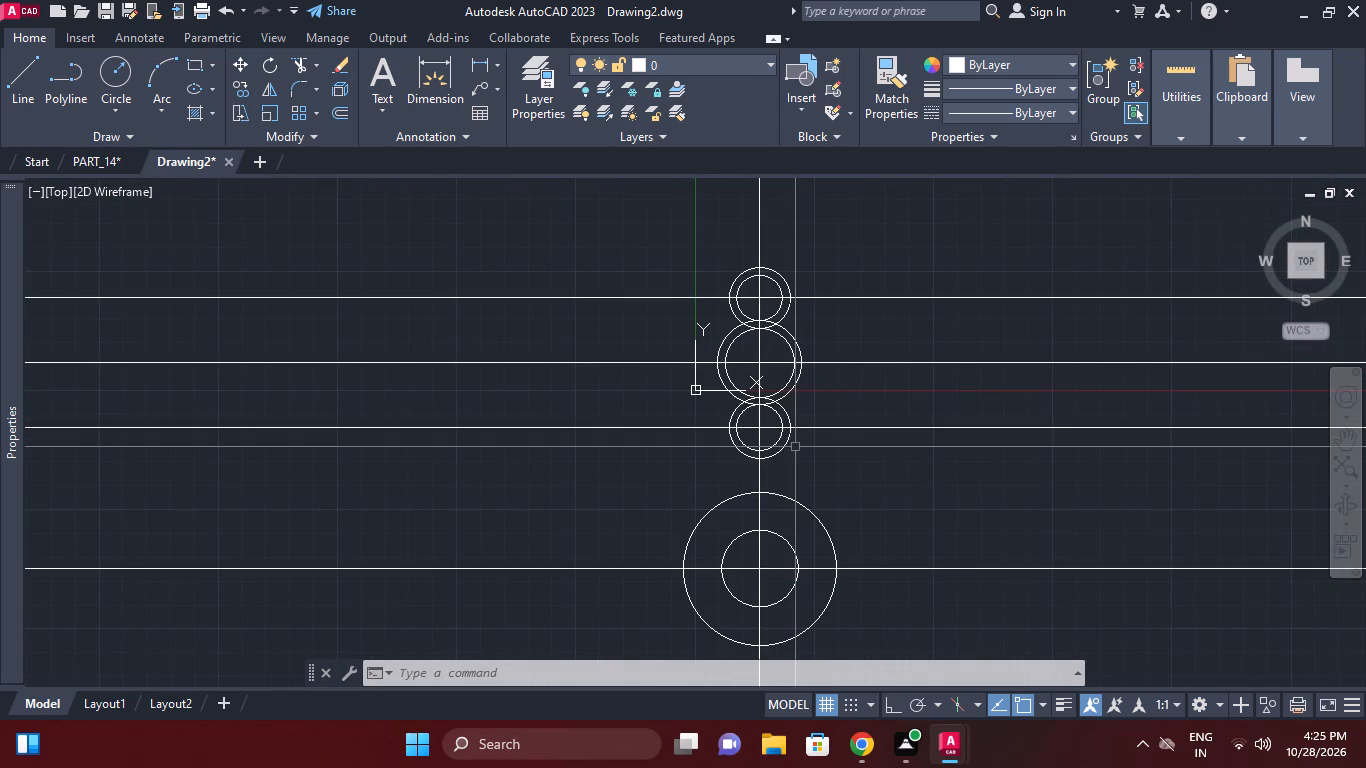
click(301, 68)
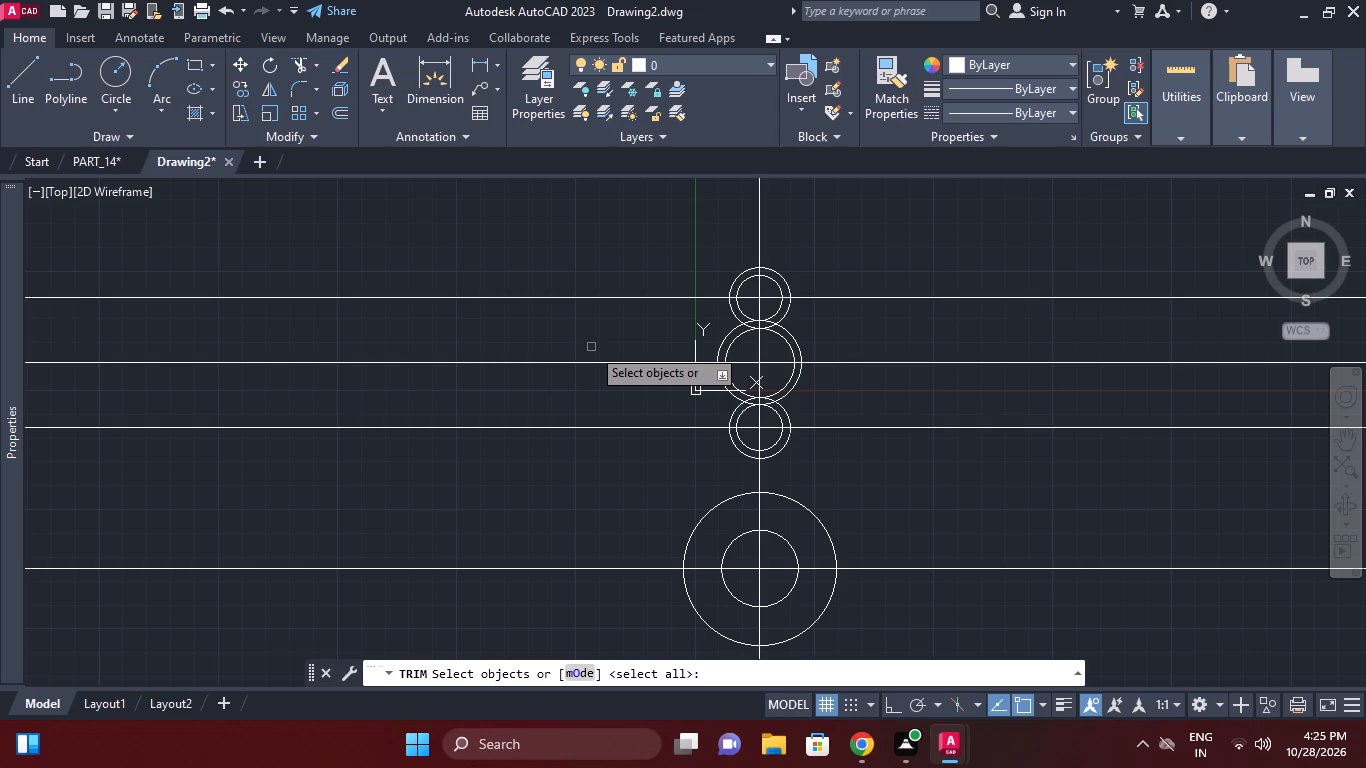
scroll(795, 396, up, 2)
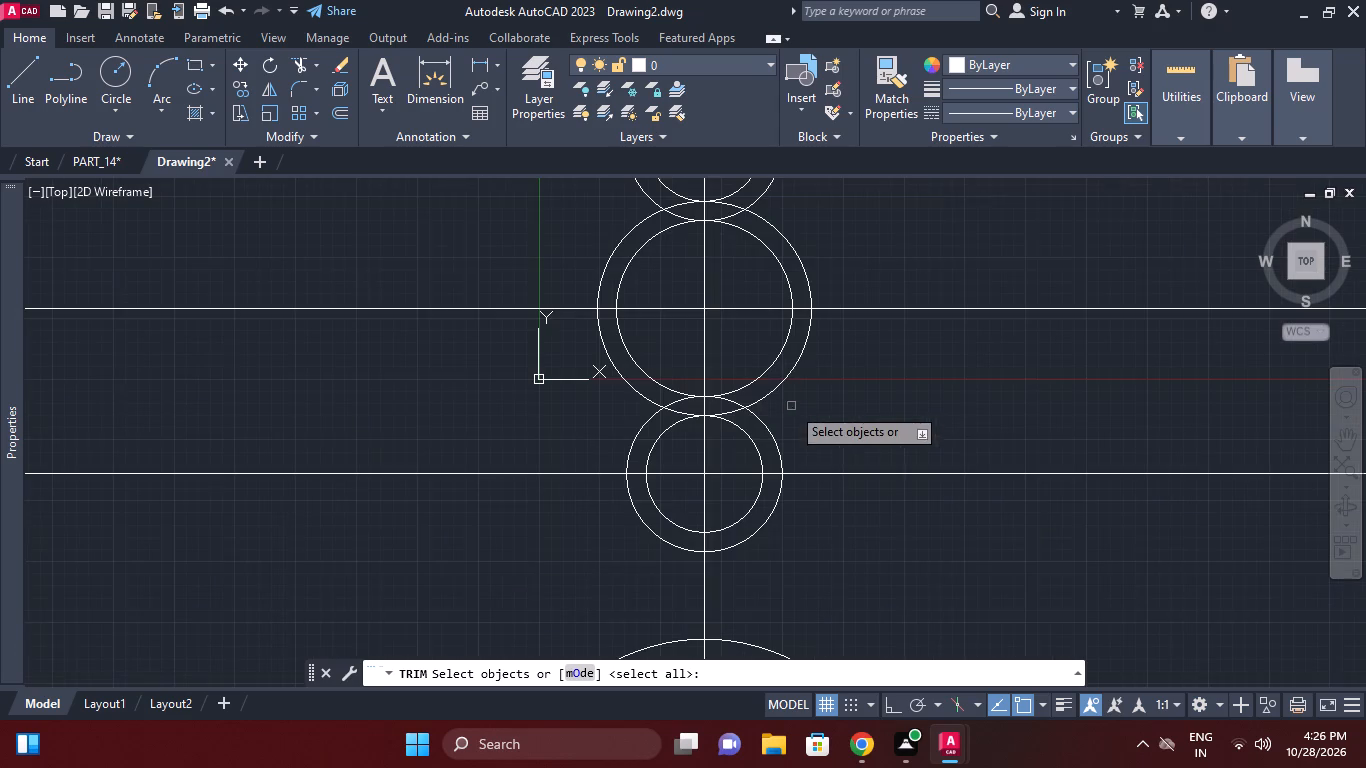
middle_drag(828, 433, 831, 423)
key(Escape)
Trim away the part of the vertical construction line inside the 20 mm radius circle, using that circle as the cutting edge.
middle_drag(823, 466, 824, 394)
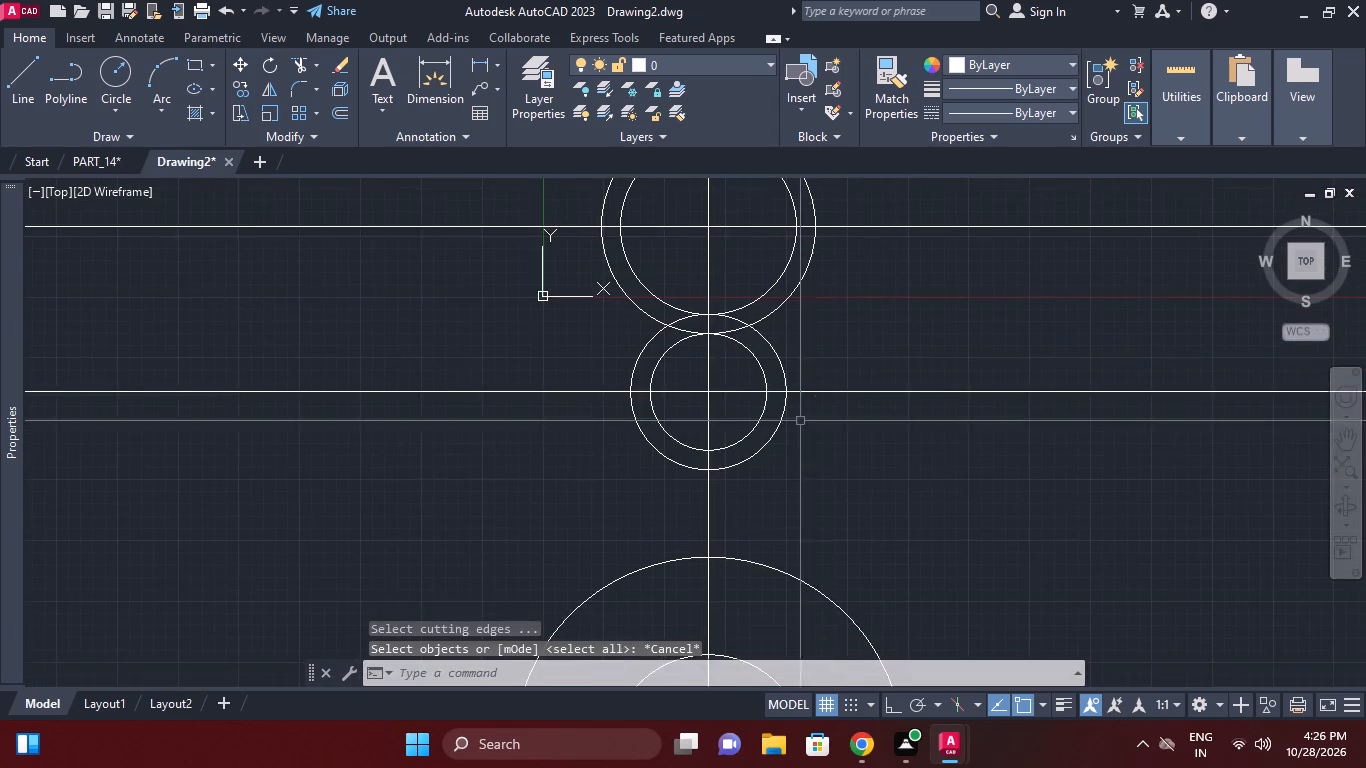
middle_drag(757, 485, 776, 348)
middle_drag(758, 462, 773, 375)
text(tr)
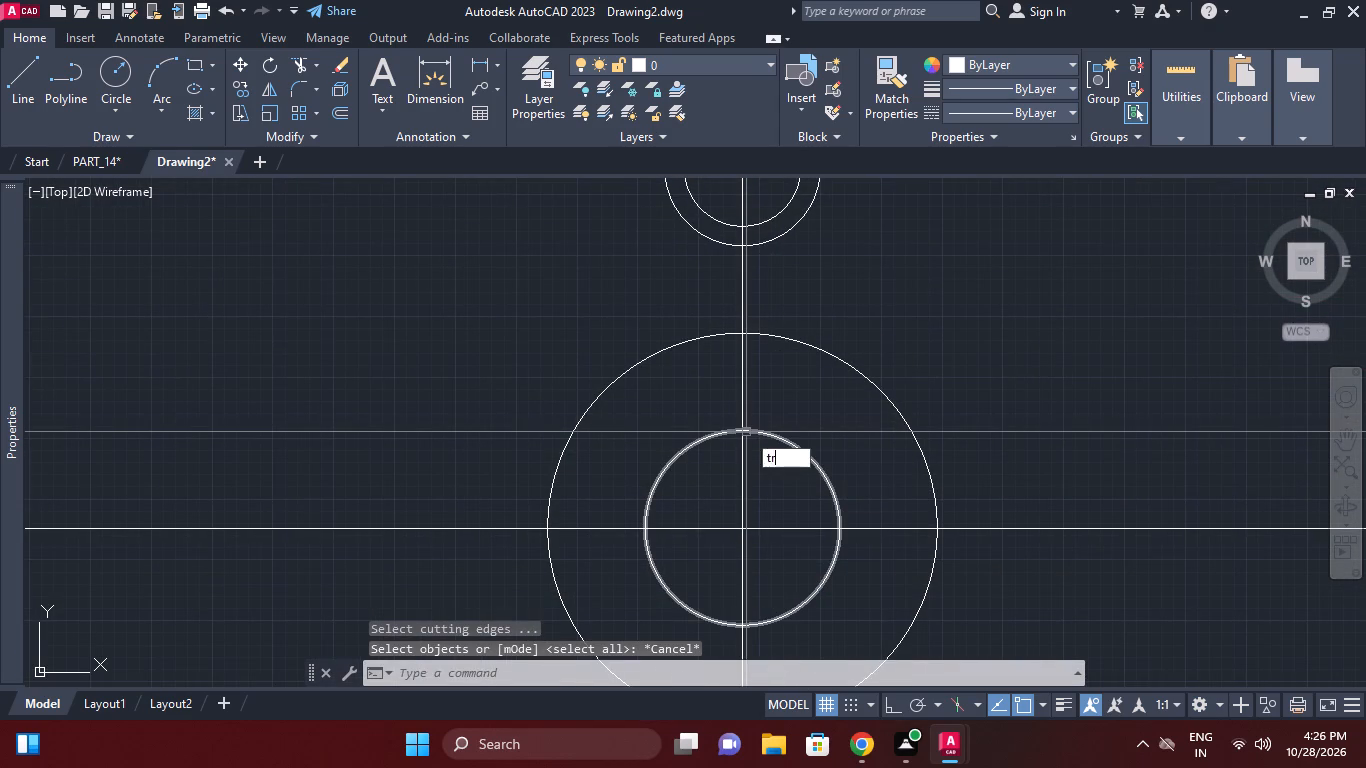
key(space)
scroll(746, 409, up, 1)
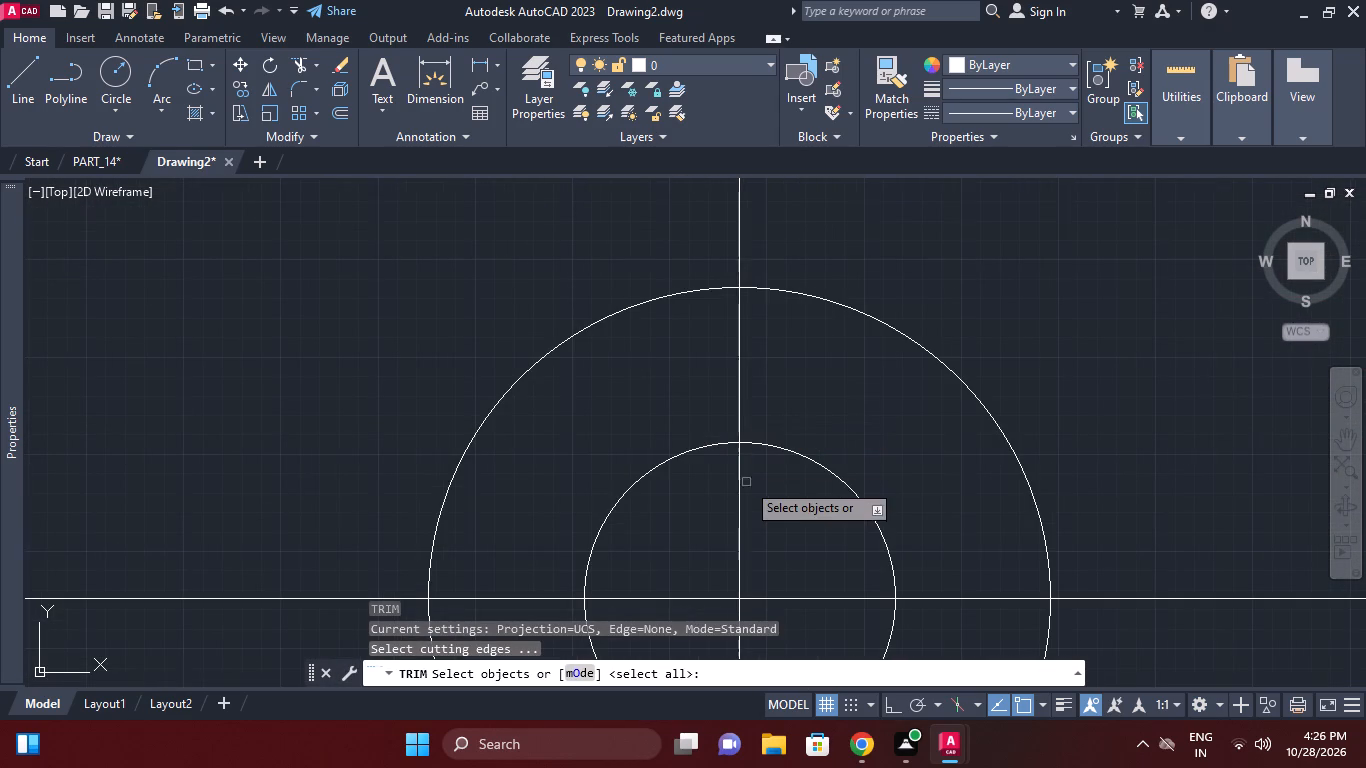
click(765, 447)
right_click(753, 475)
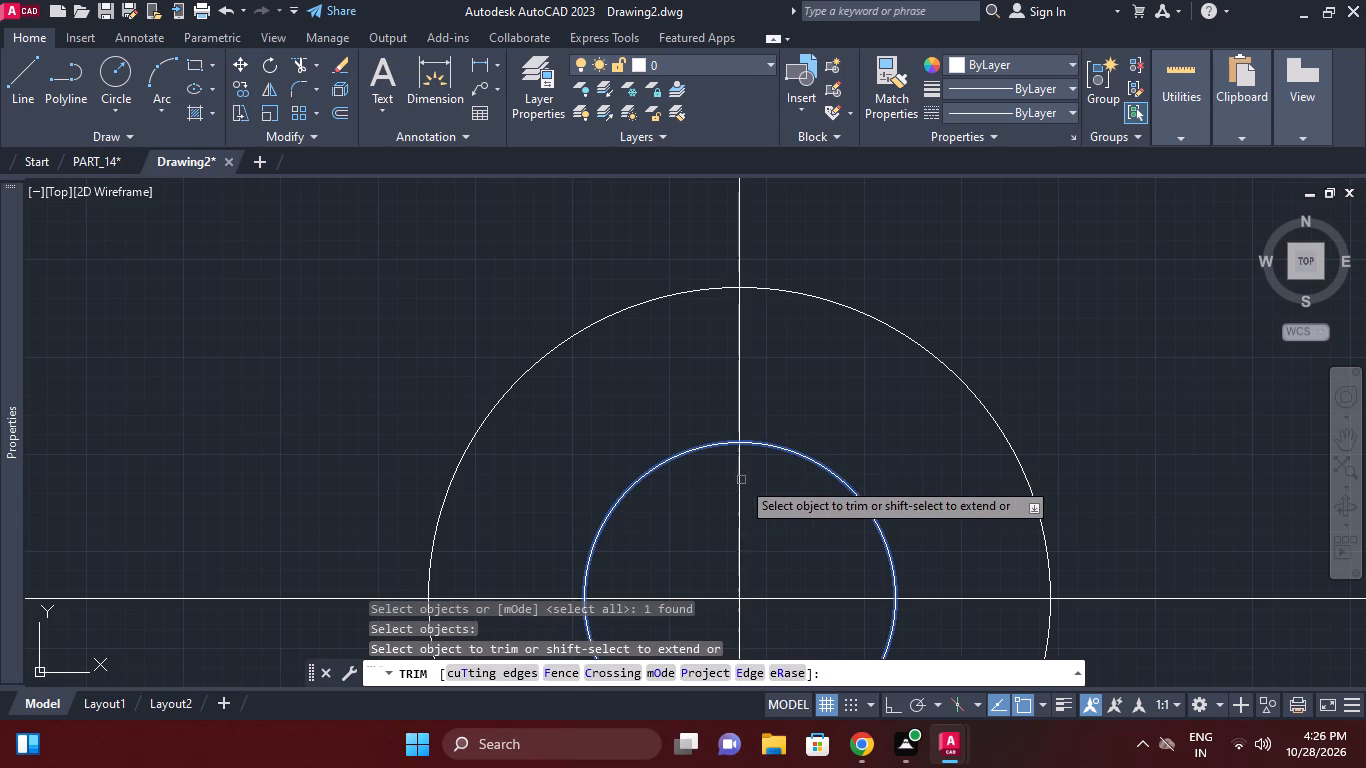
click(735, 470)
click(743, 467)
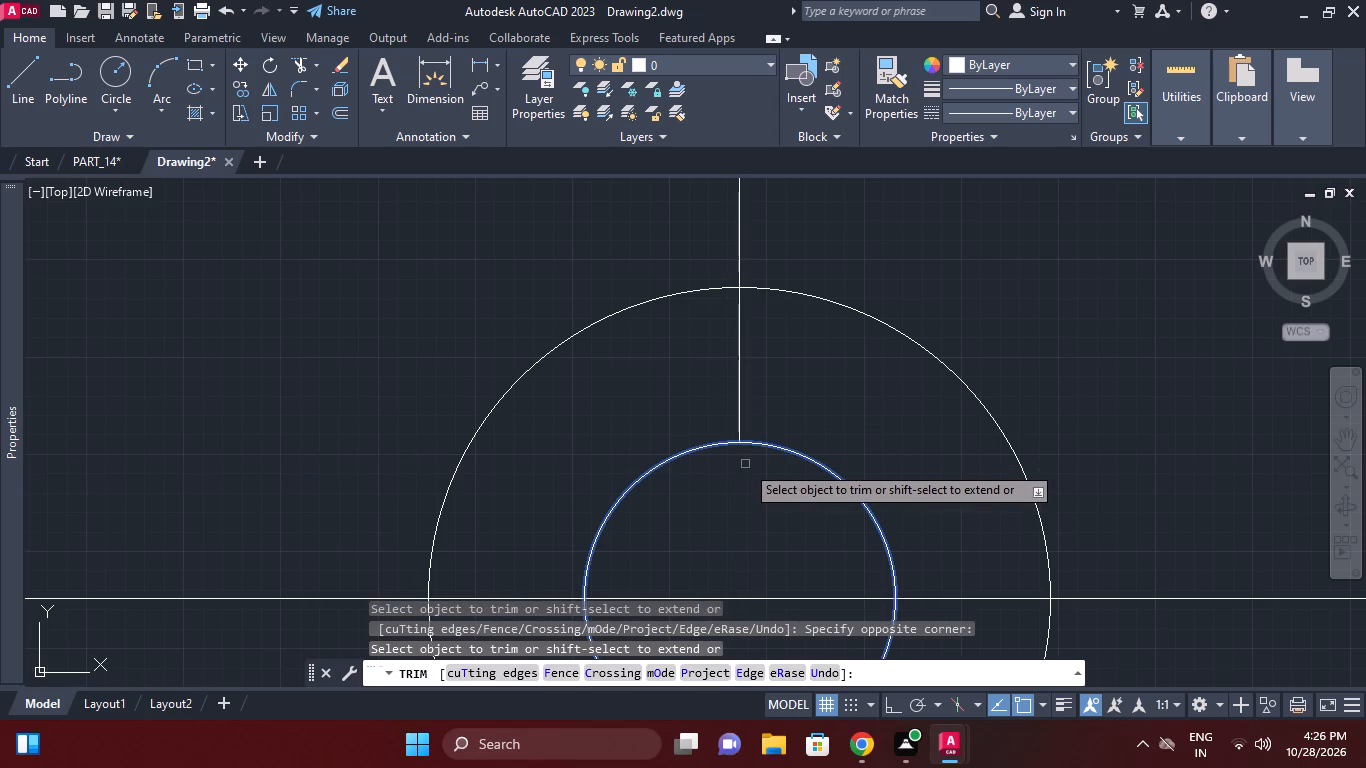
right_click(794, 437)
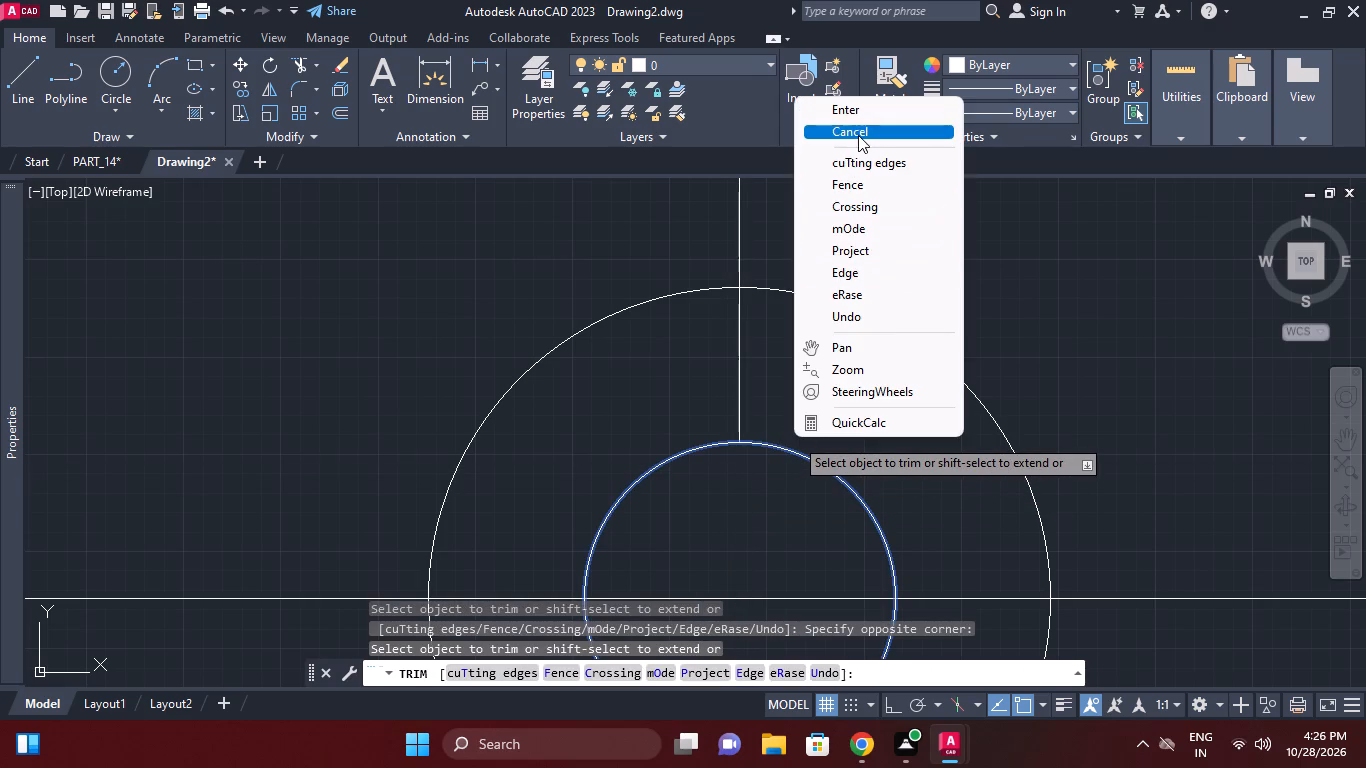
click(858, 135)
Draw a line at 60° from the center of the 20 mm radius circle, ending between the two concentric circles.
middle_drag(821, 396, 820, 364)
middle_drag(840, 438, 868, 376)
middle_drag(821, 455, 847, 410)
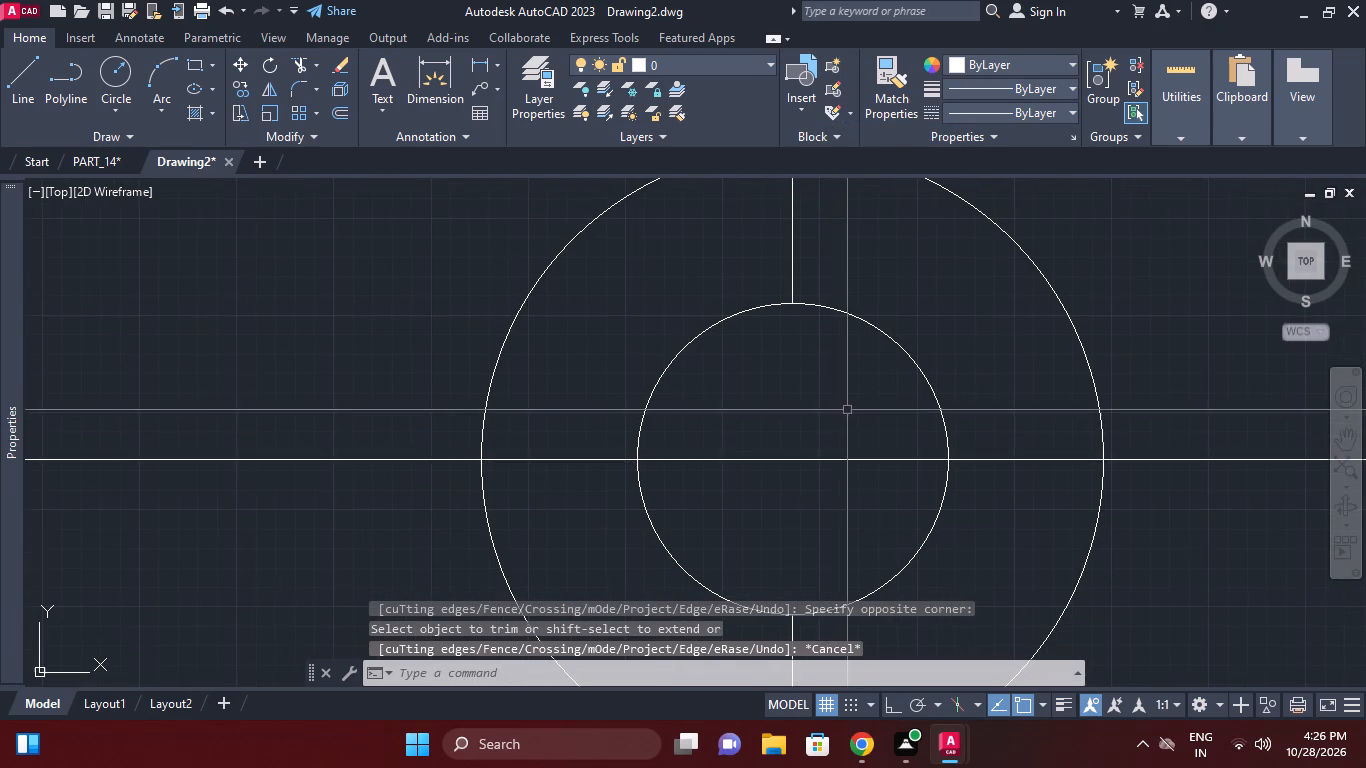
text(l)
key(space)
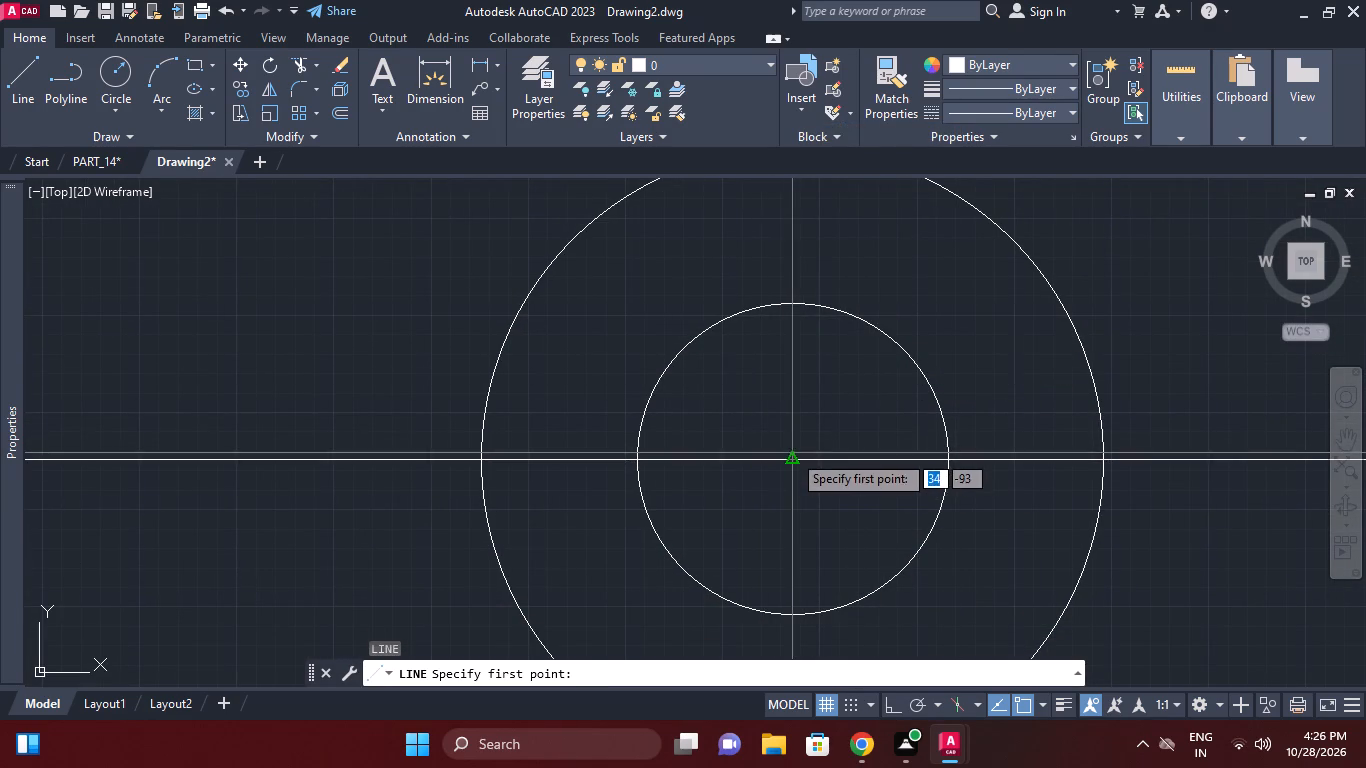
click(792, 453)
key(Tab)
text(60)
key(Return)
key(Escape)
Extend the 60° line out to the 40 mm radius circle.
middle_drag(1021, 204, 999, 303)
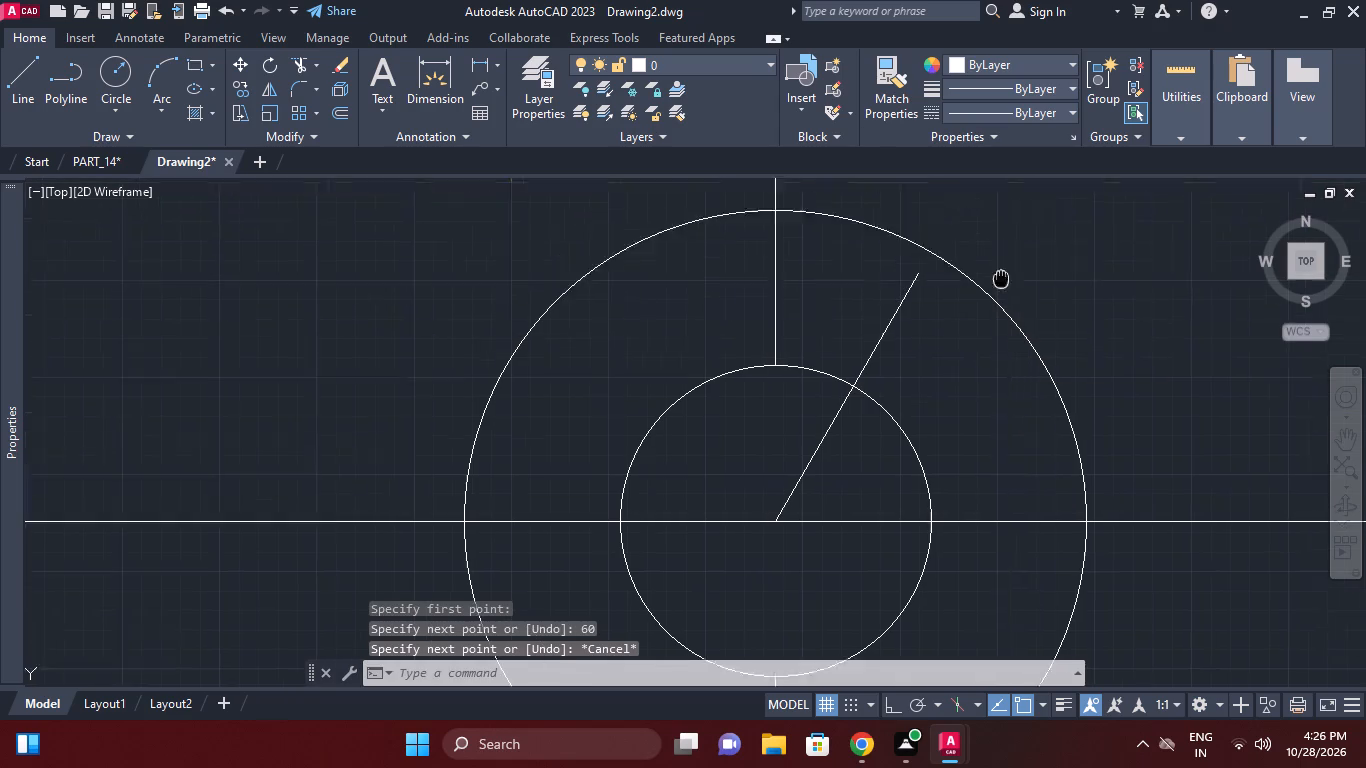
middle_drag(999, 303, 999, 306)
scroll(999, 306, down, 1)
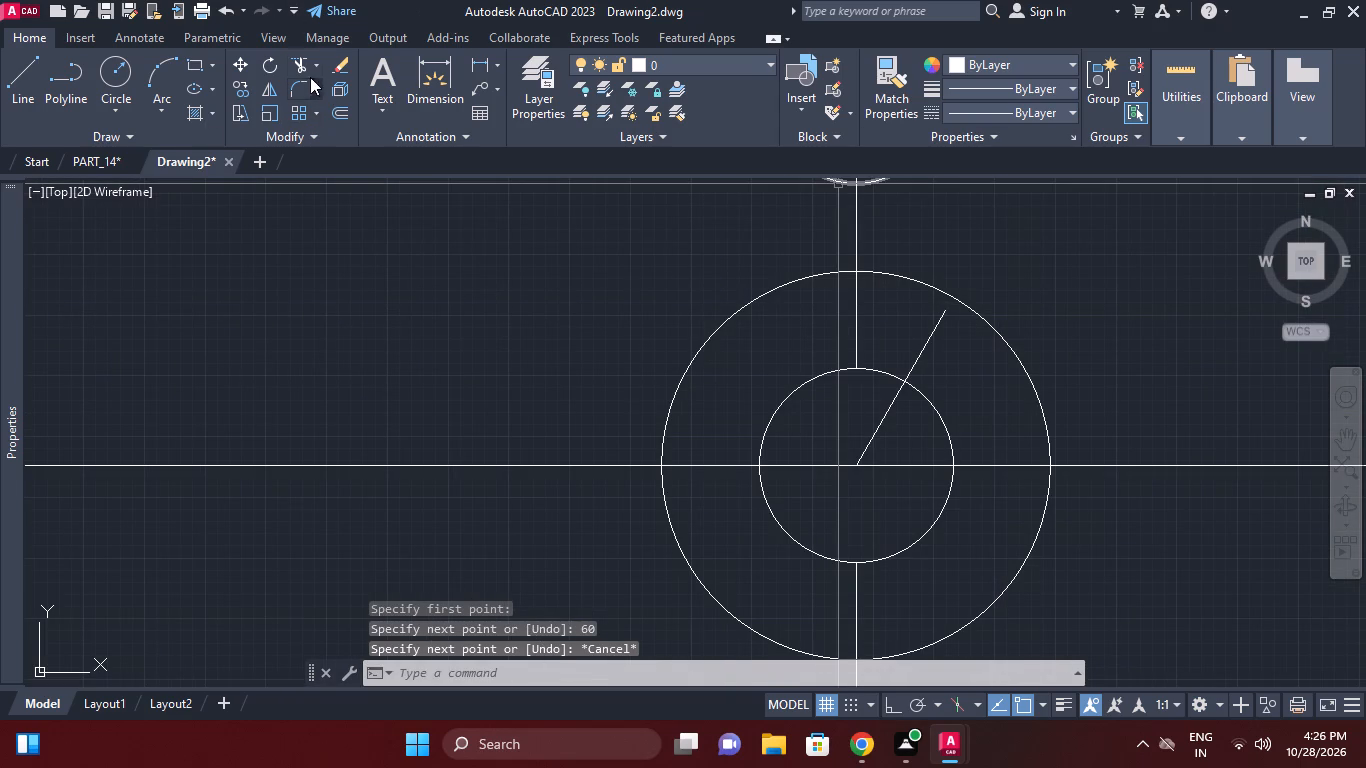
click(310, 70)
click(314, 66)
click(331, 128)
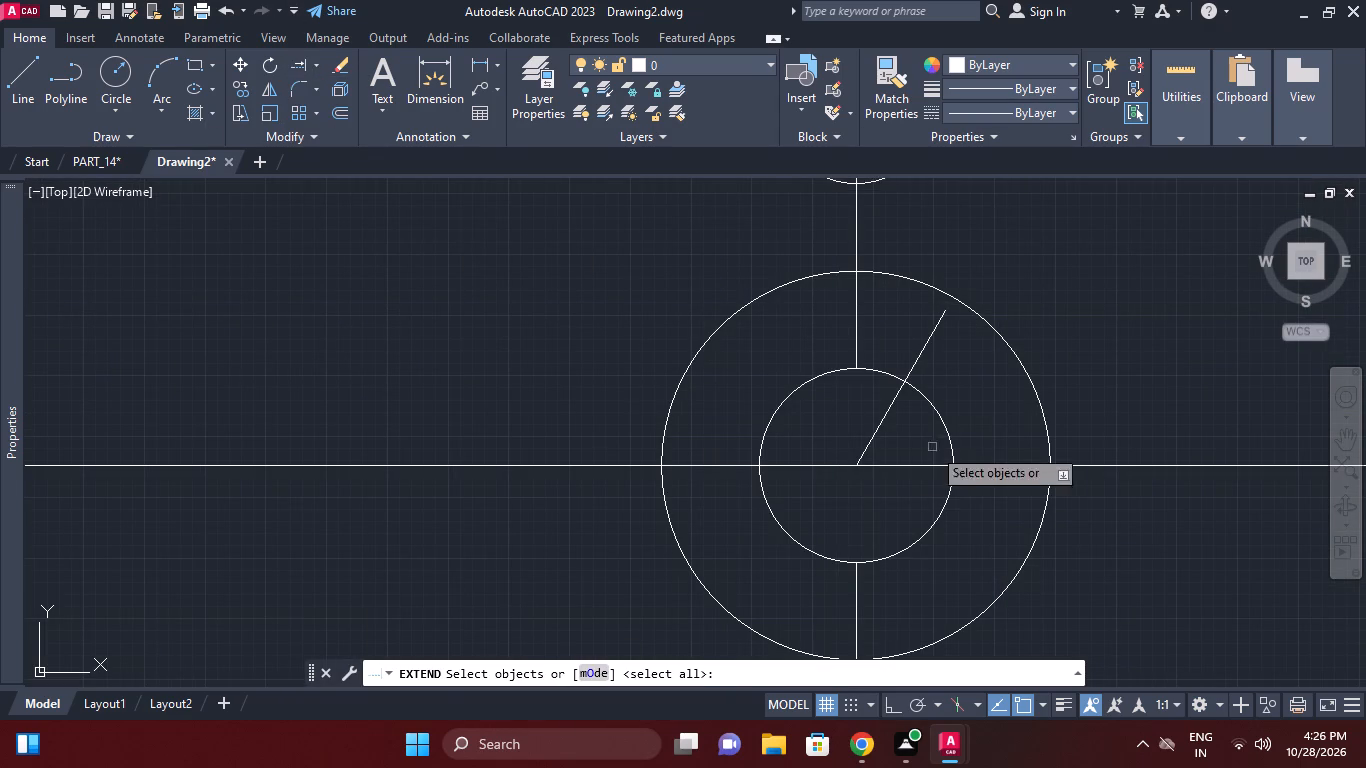
click(1026, 328)
click(968, 344)
right_click(1040, 313)
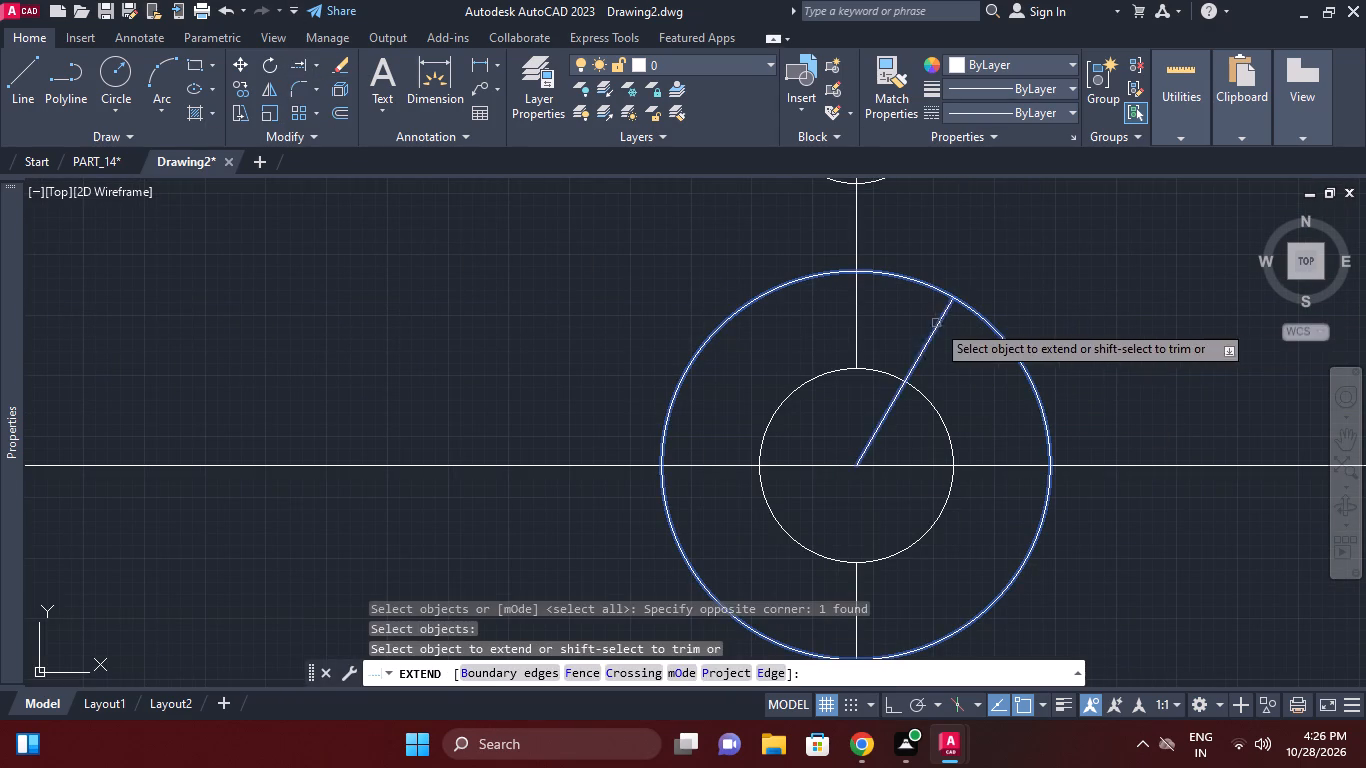
click(930, 333)
right_click(1048, 279)
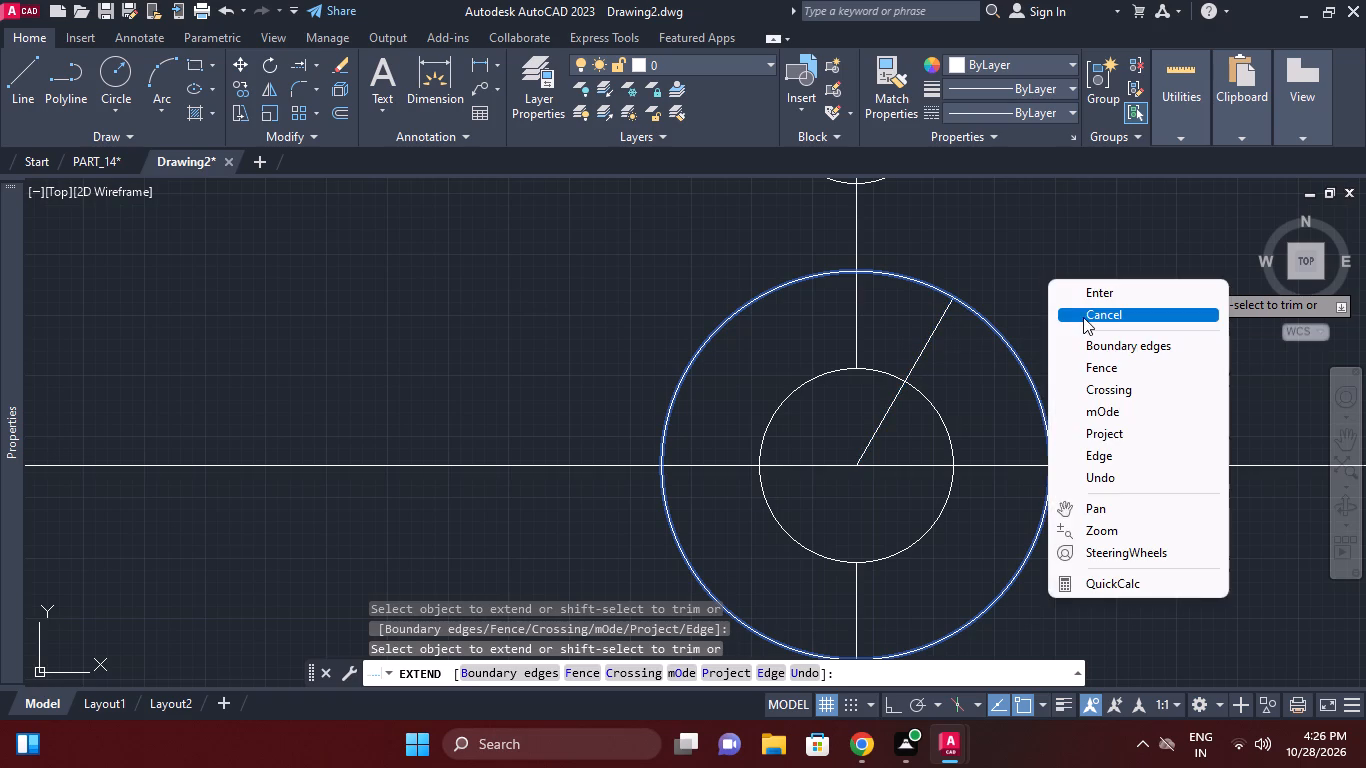
click(1083, 317)
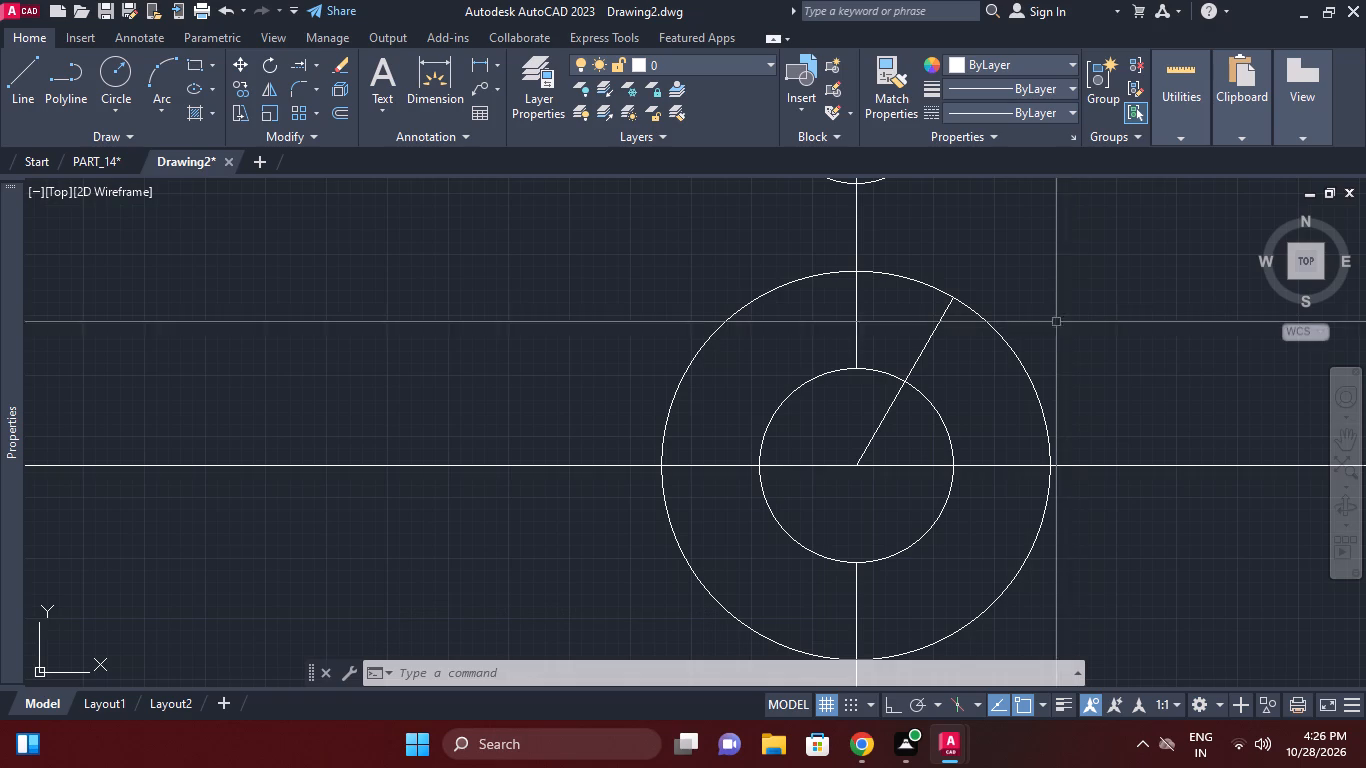
Draw a two-point circle between the 60° line's intersections with the 20 mm and 40 mm radius circles.
click(112, 110)
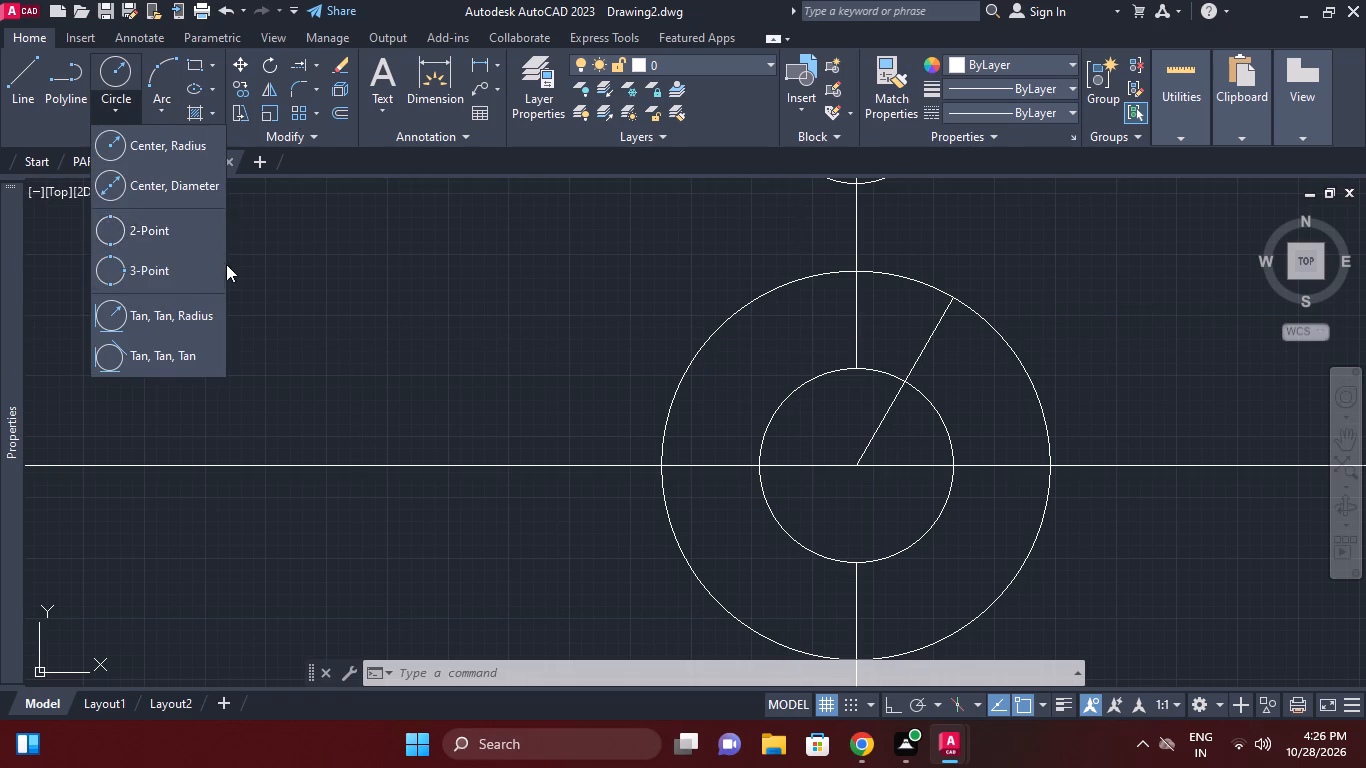
click(166, 235)
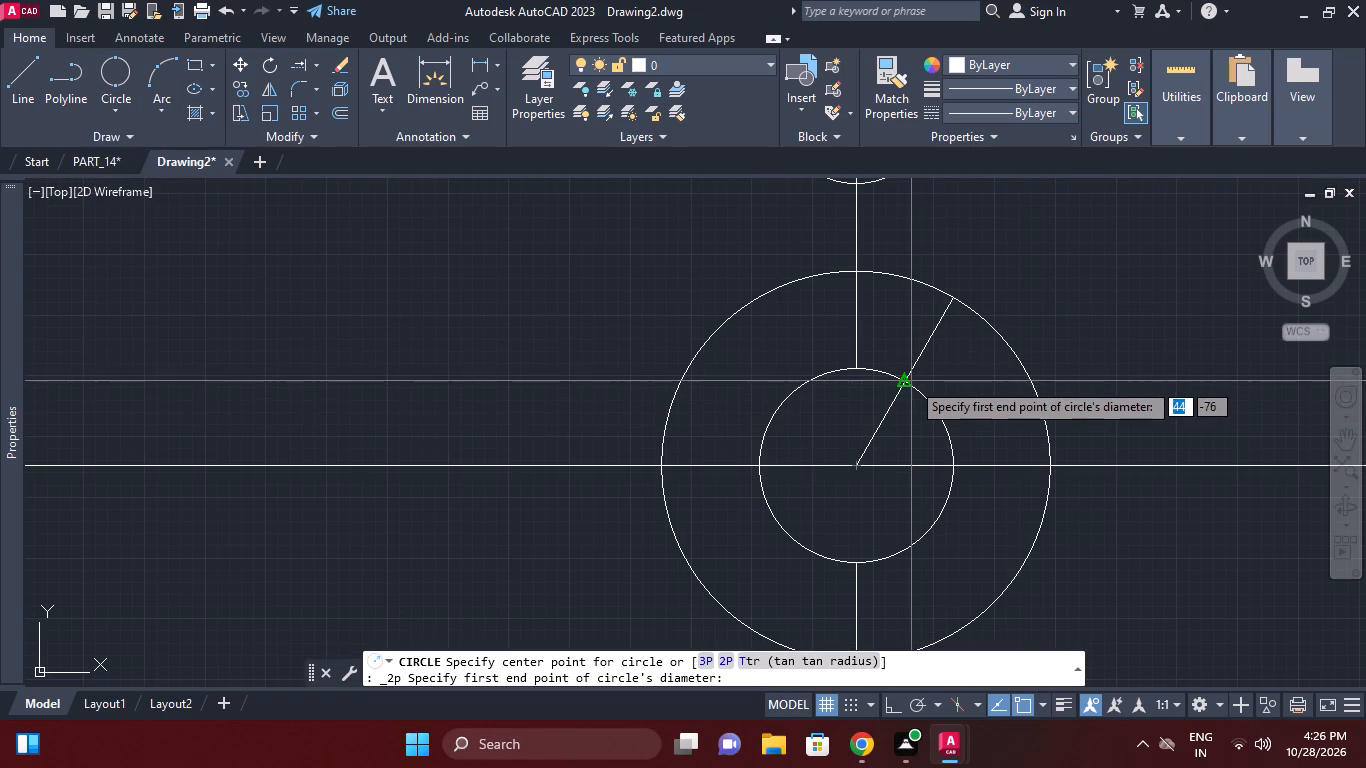
click(911, 381)
click(958, 299)
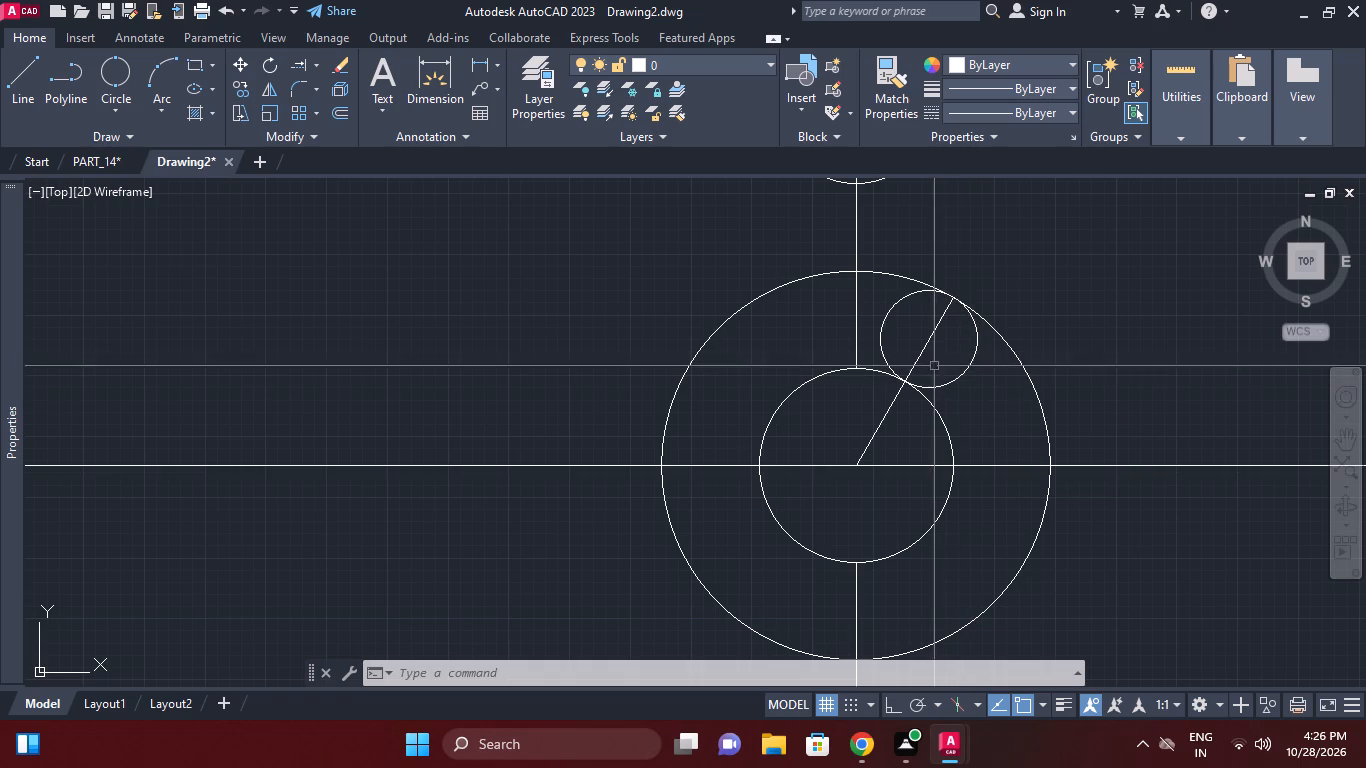
Trim the two-point circle's half beyond the 60° line and both concentric arcs between the vertical and 60° lines, opening a rounded-end jaw.
text(tr)
key(space)
key(space)
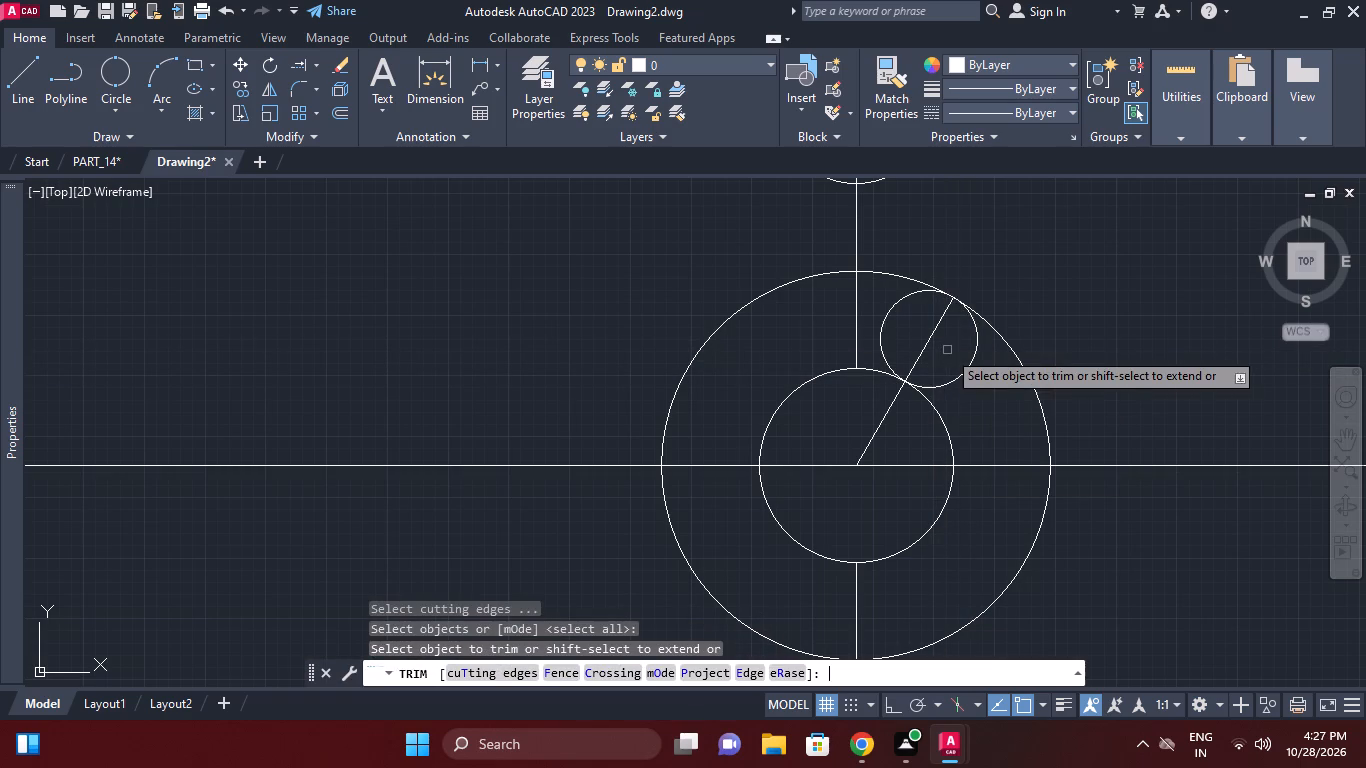
click(969, 369)
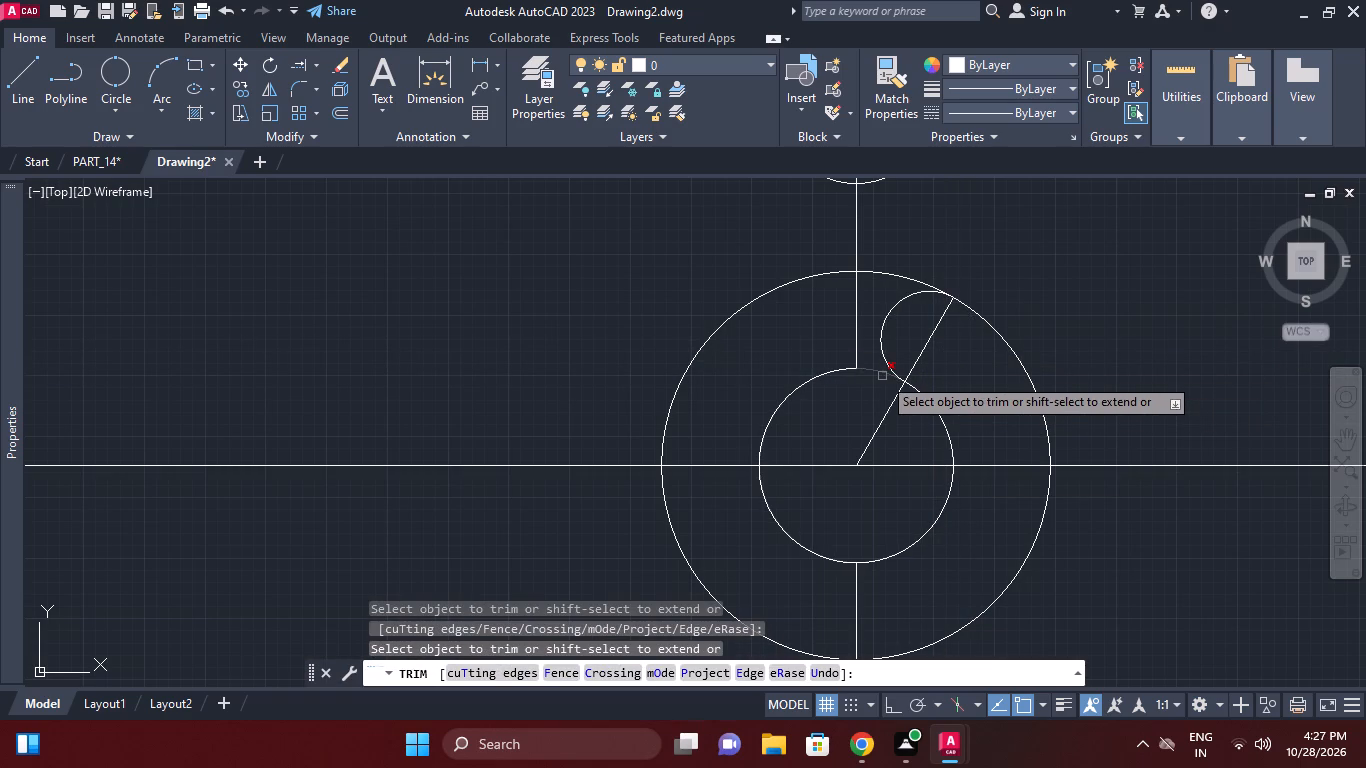
click(882, 376)
click(925, 285)
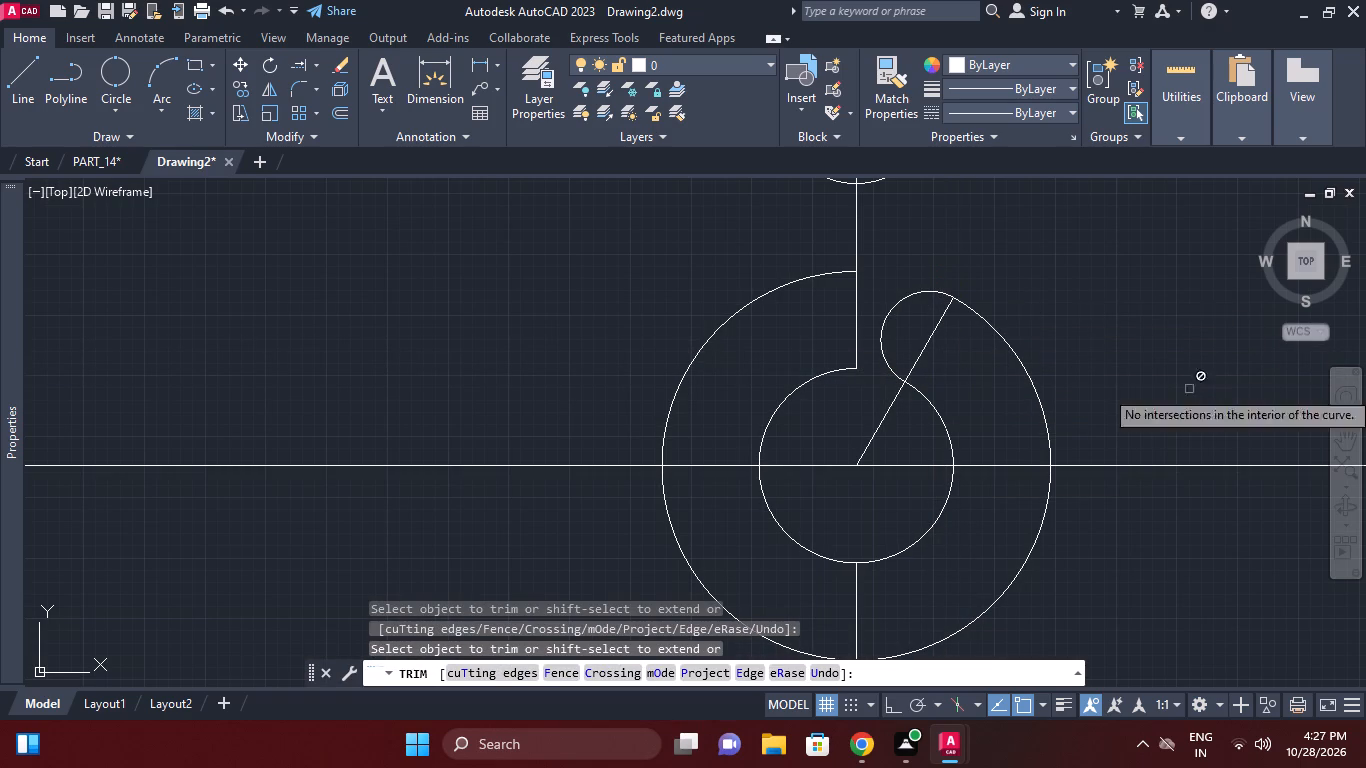
middle_drag(1132, 383, 1147, 334)
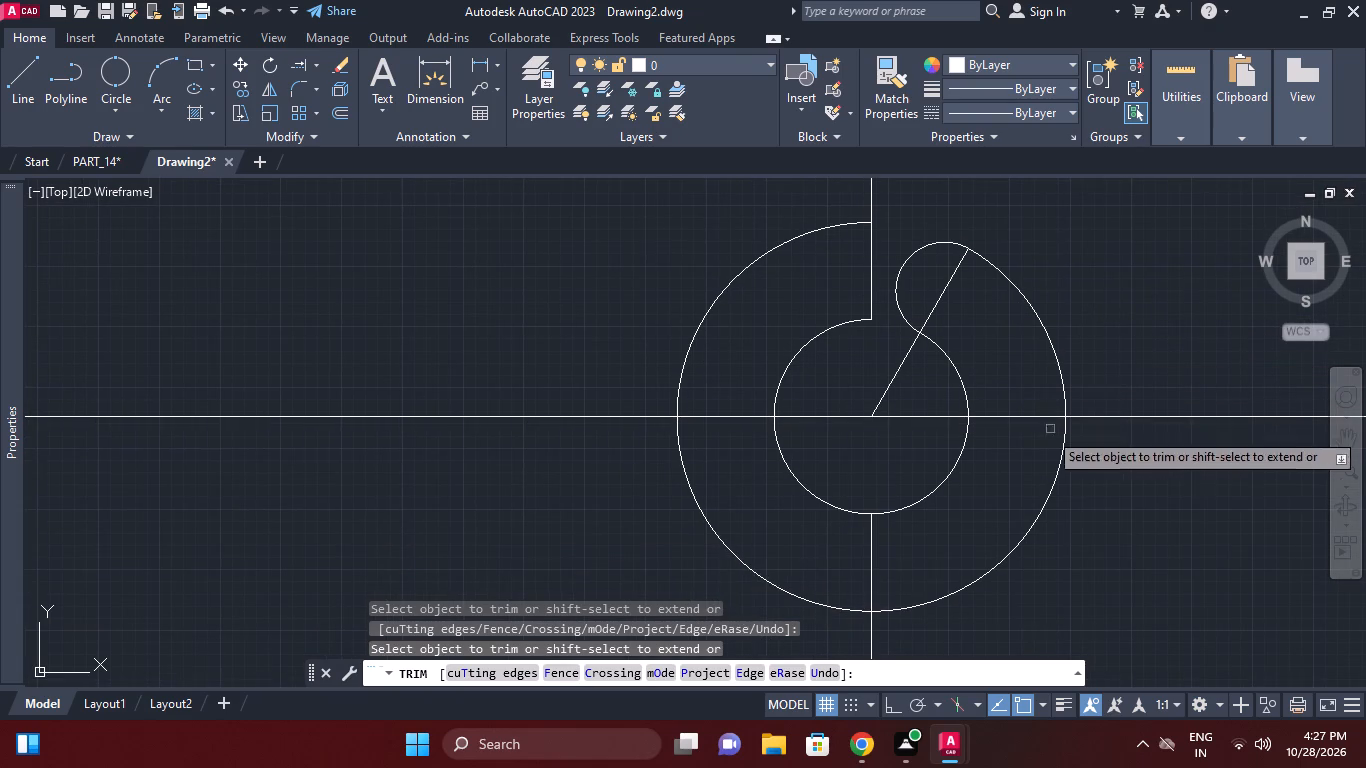
key(Escape)
Erase the vertical construction line segment below the 20 mm radius arc.
click(873, 545)
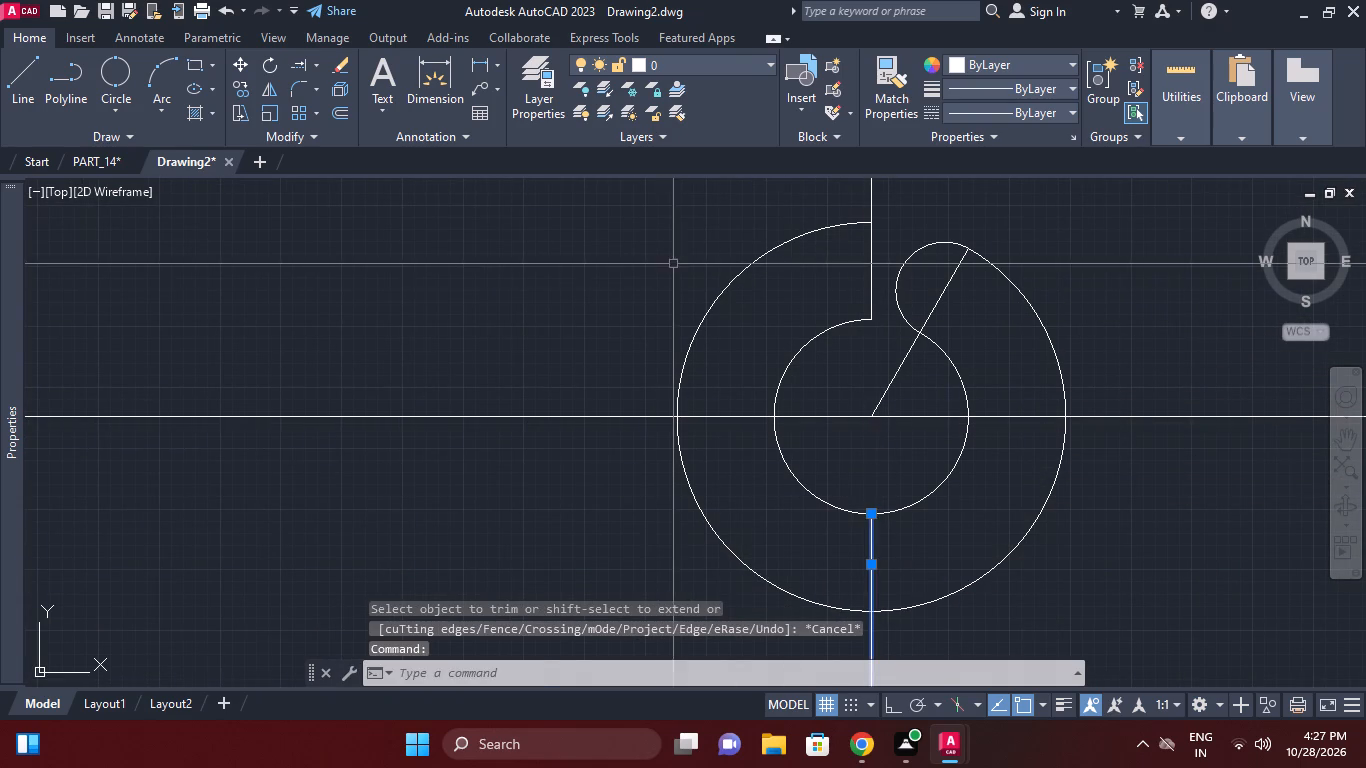
click(336, 59)
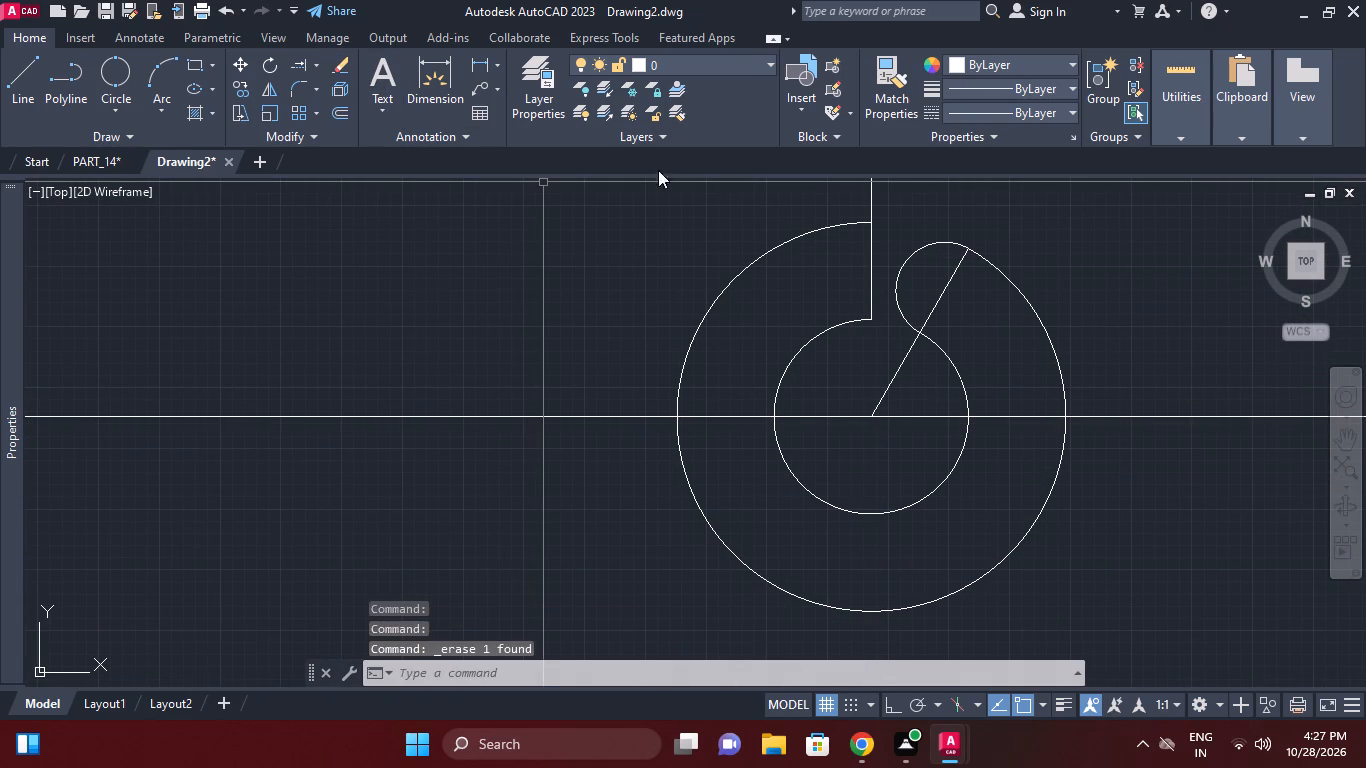
Set the colour of the 60° construction line to grey, color 8.
click(948, 278)
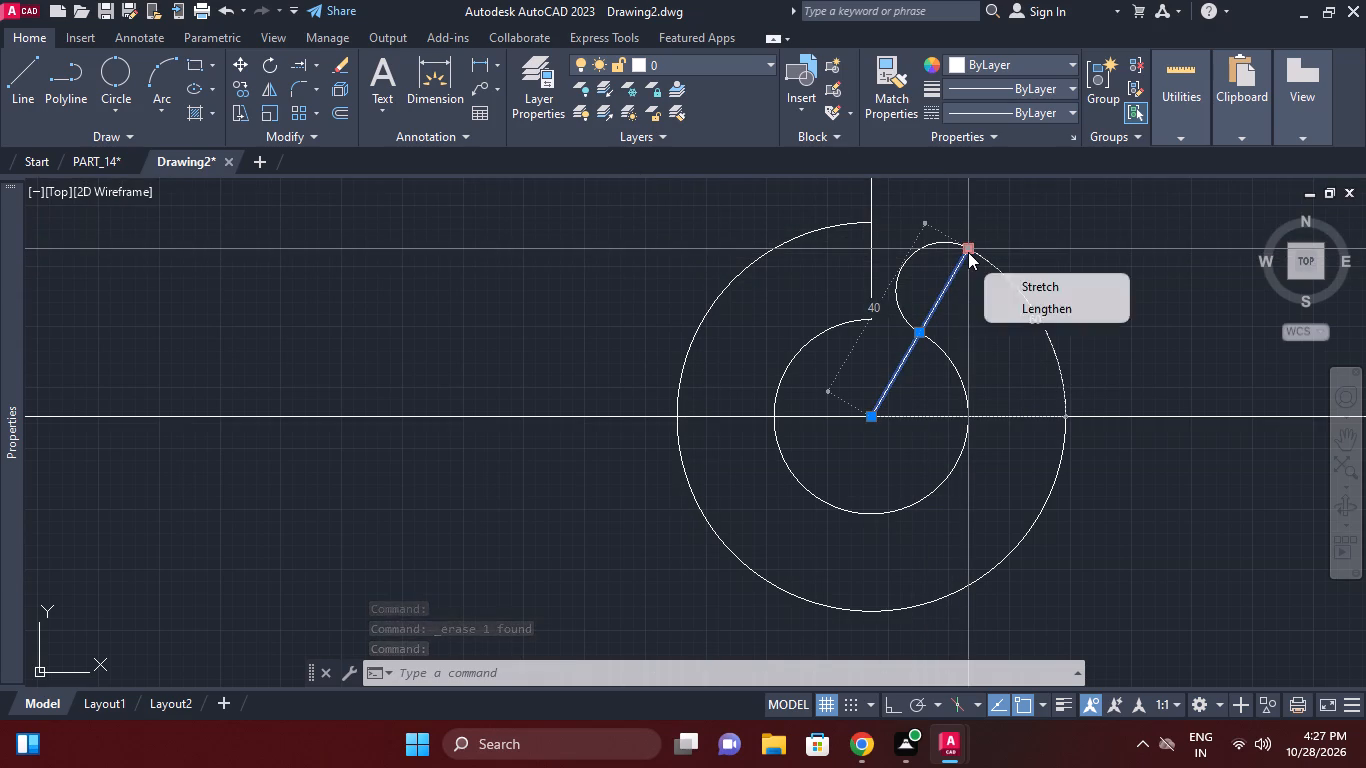
key(Escape)
click(939, 244)
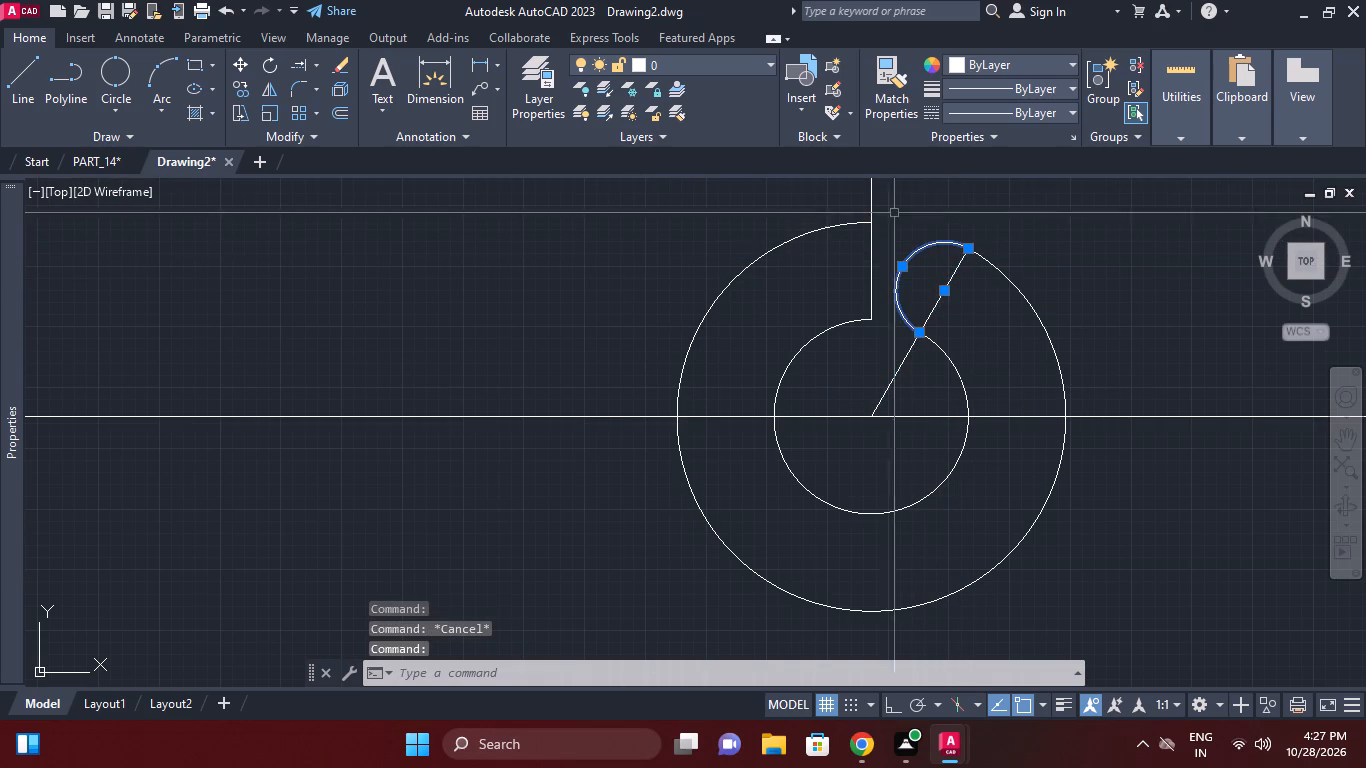
key(Escape)
click(950, 279)
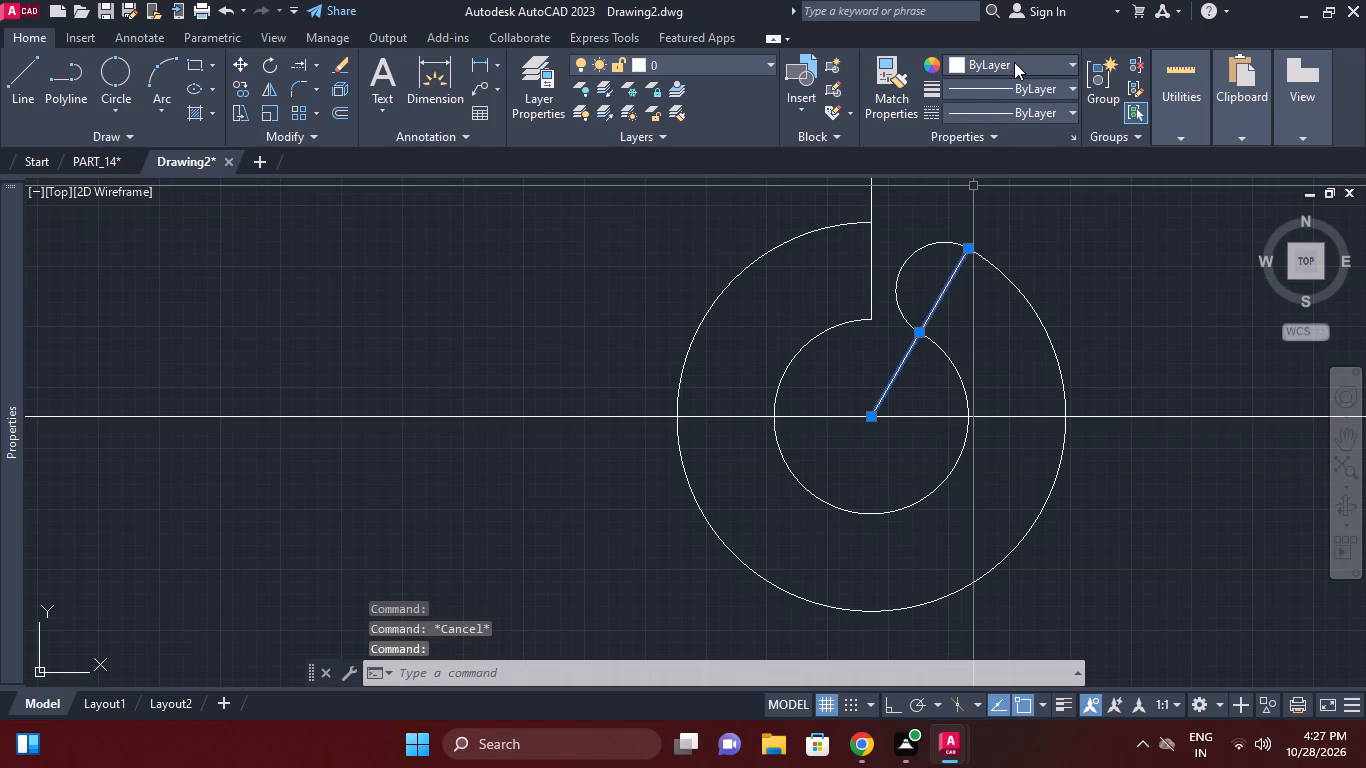
click(1014, 63)
click(1099, 259)
key(Escape)
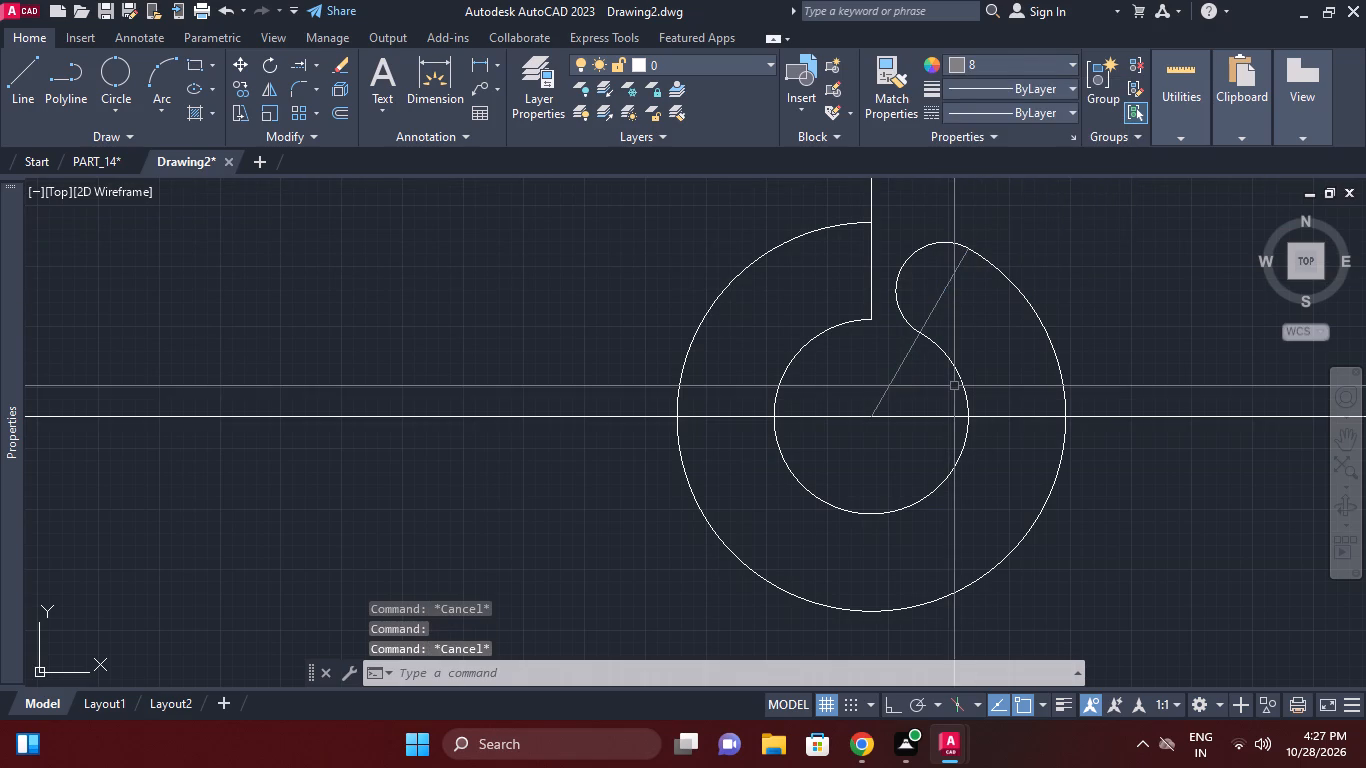
Offset the horizontal centerline of the small concentric circles above the jaw 20 mm downward.
middle_drag(1016, 379, 1007, 410)
middle_drag(945, 390, 949, 397)
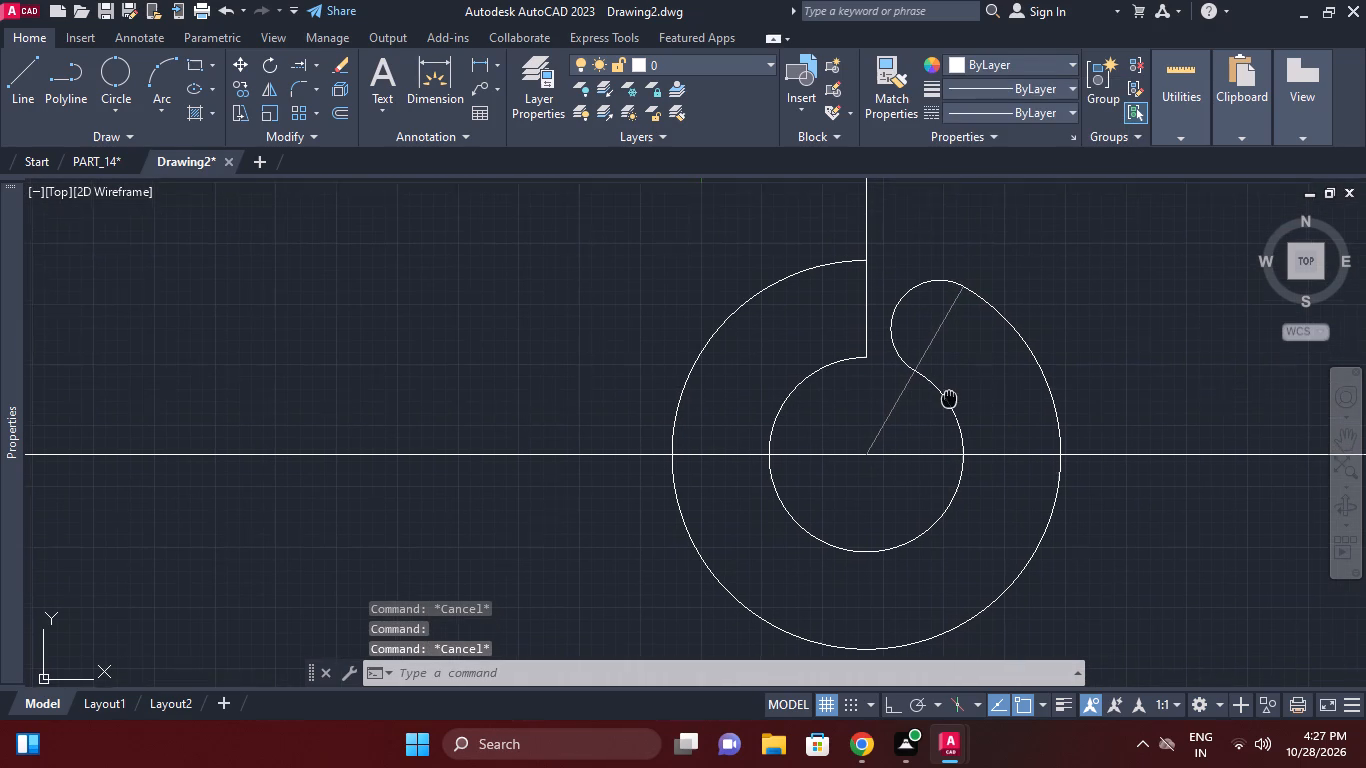
middle_drag(949, 397, 952, 401)
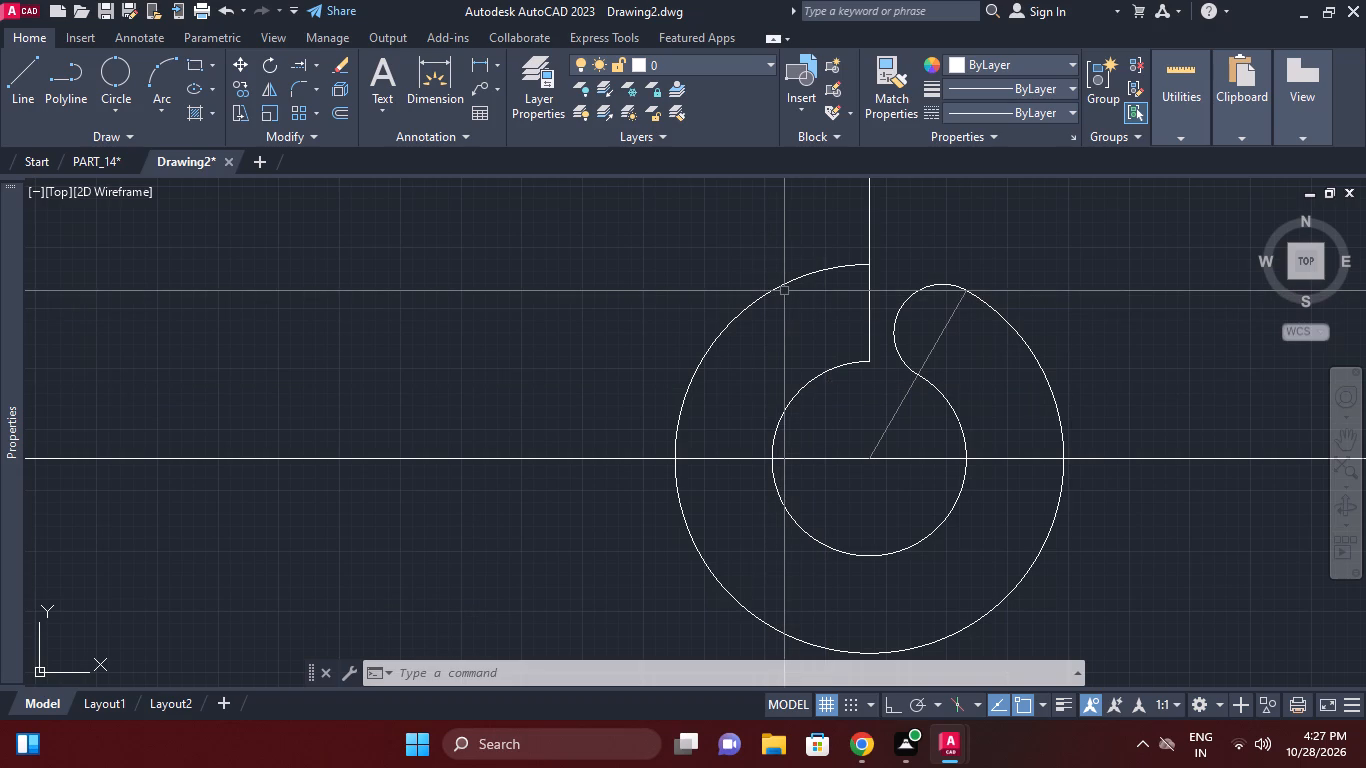
middle_drag(784, 291, 785, 310)
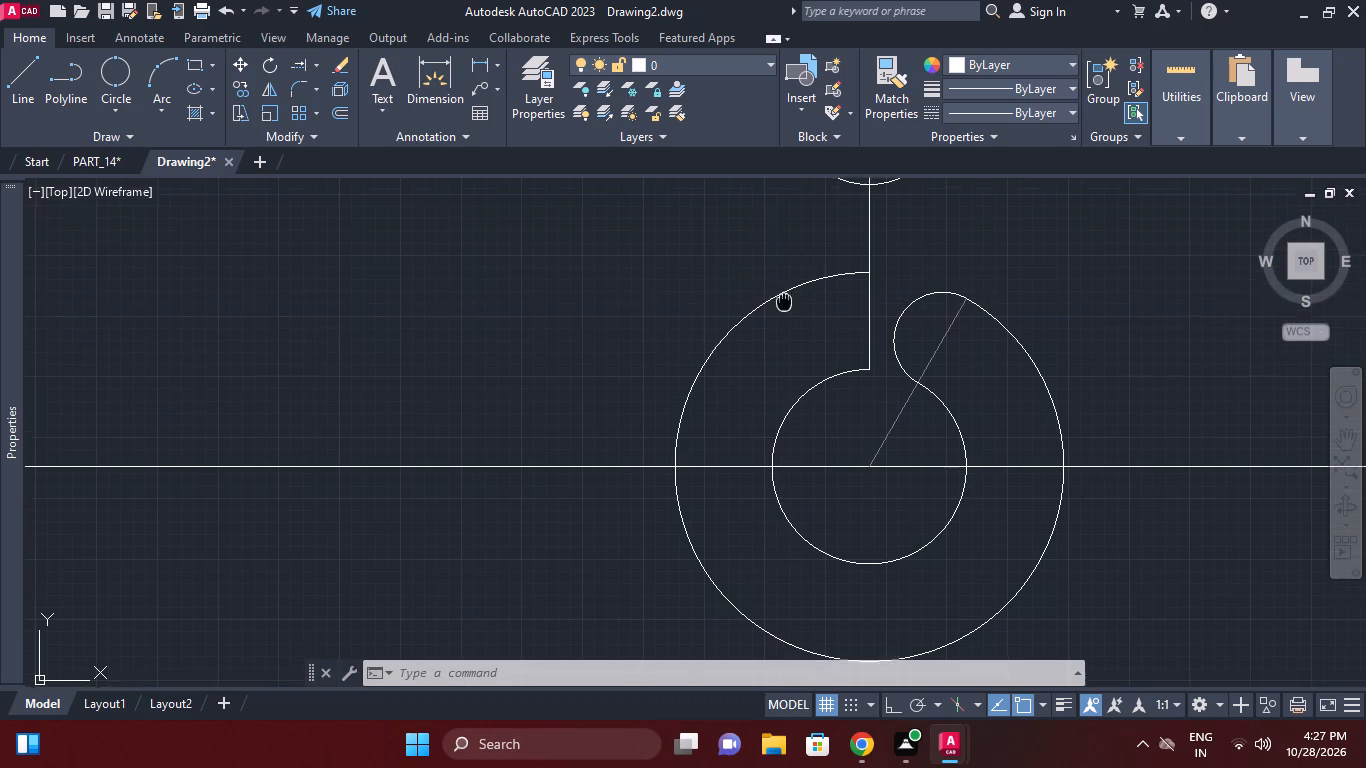
middle_drag(785, 310, 786, 324)
middle_drag(807, 296, 807, 366)
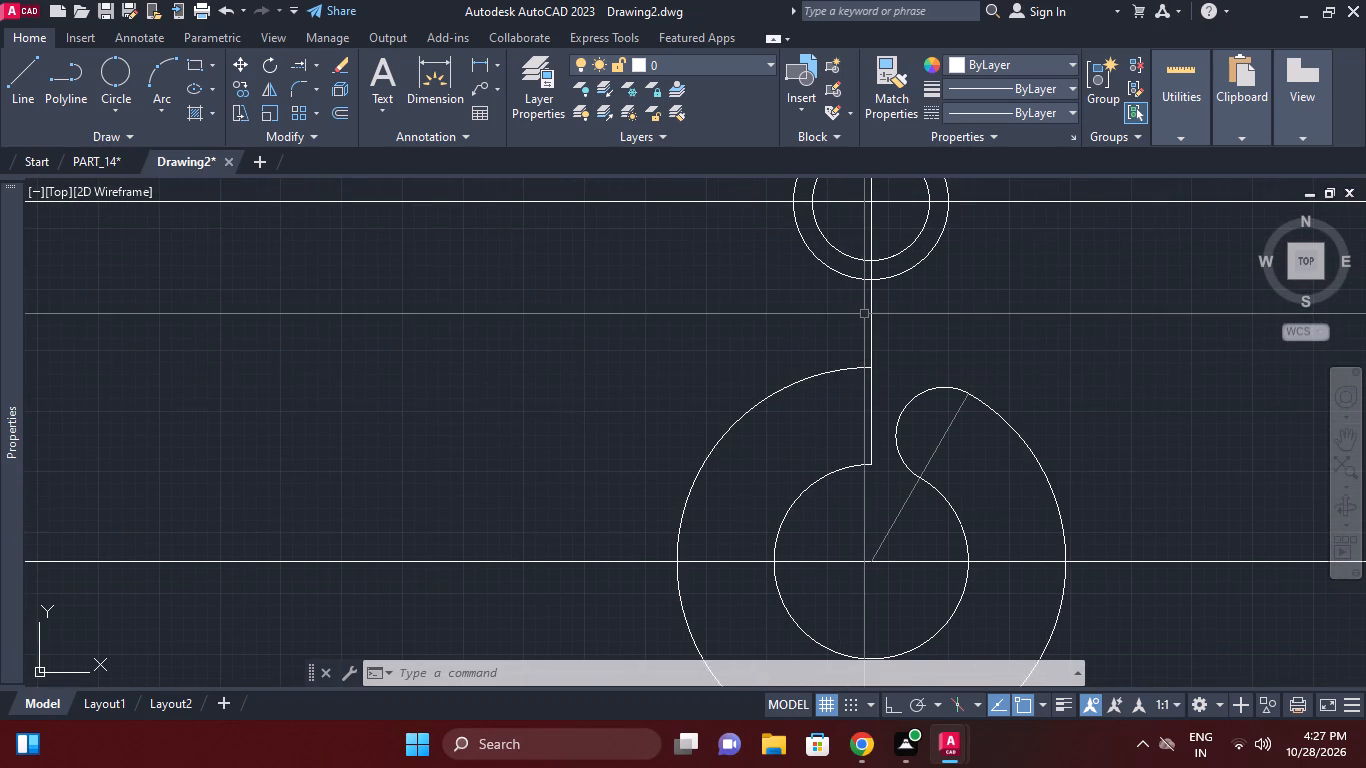
middle_drag(864, 314, 812, 345)
middle_drag(869, 352, 803, 397)
middle_drag(844, 354, 844, 356)
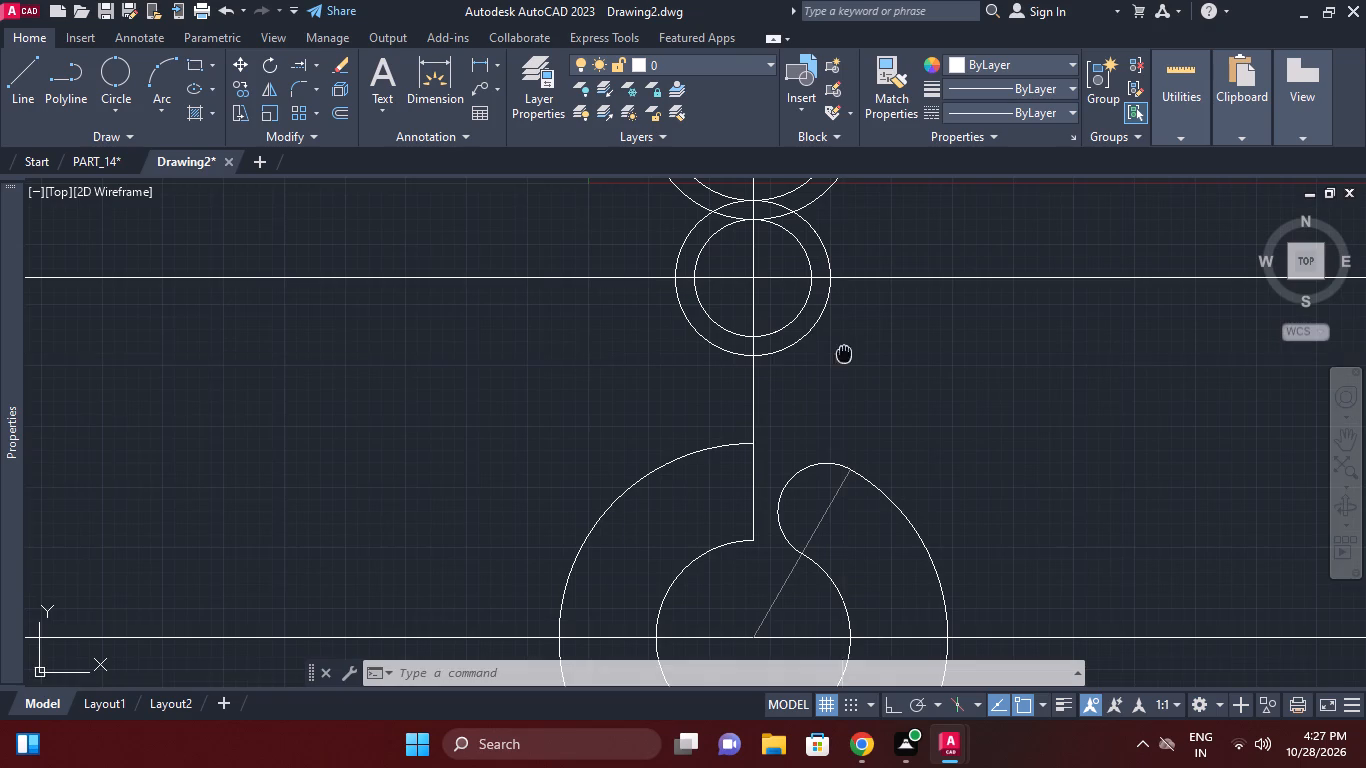
middle_drag(844, 356, 844, 383)
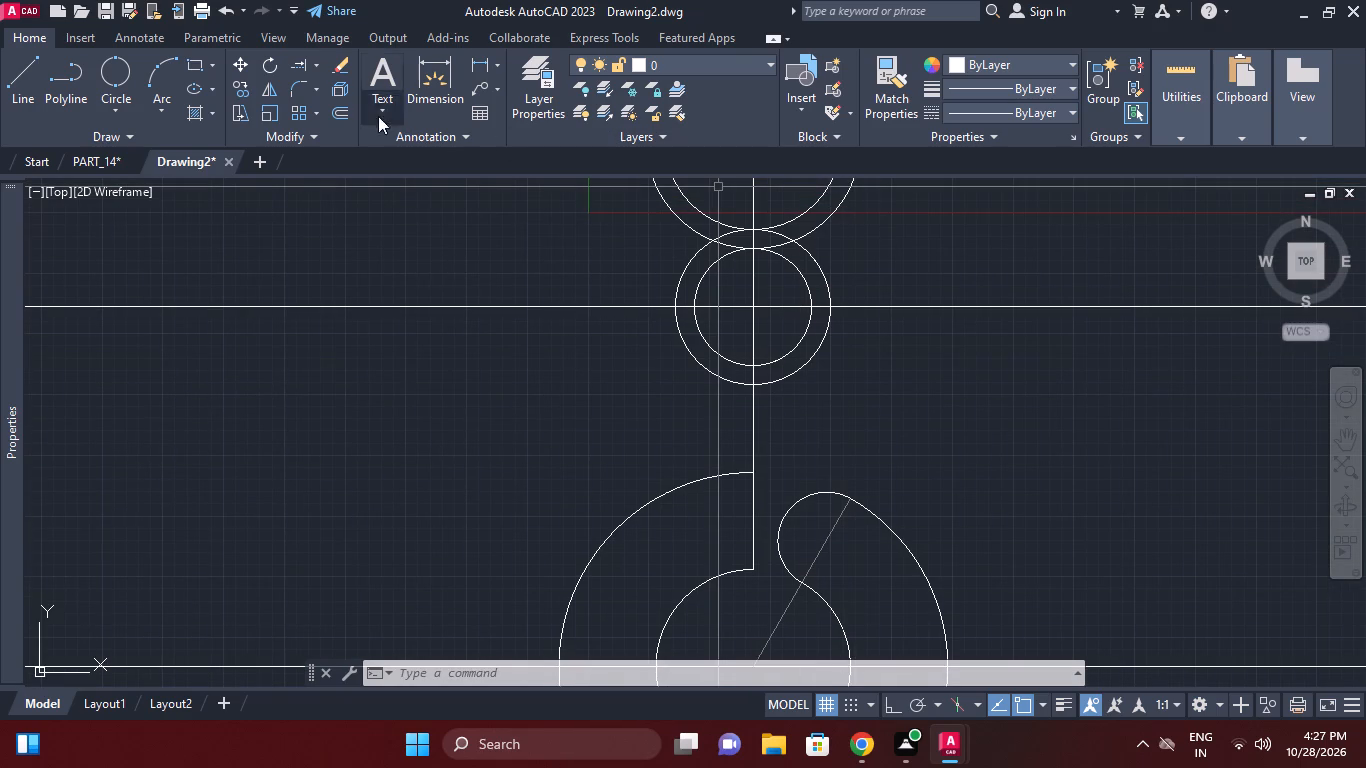
click(343, 112)
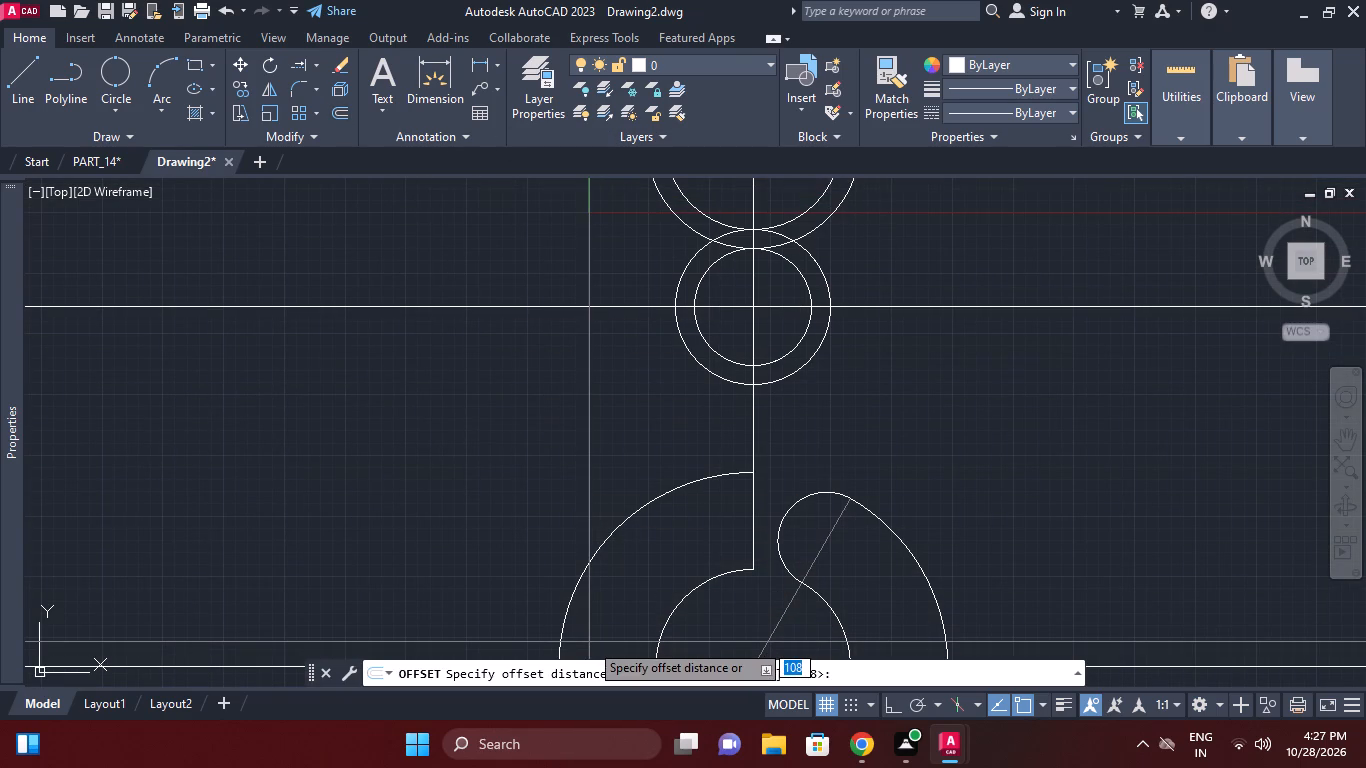
text(20)
key(Return)
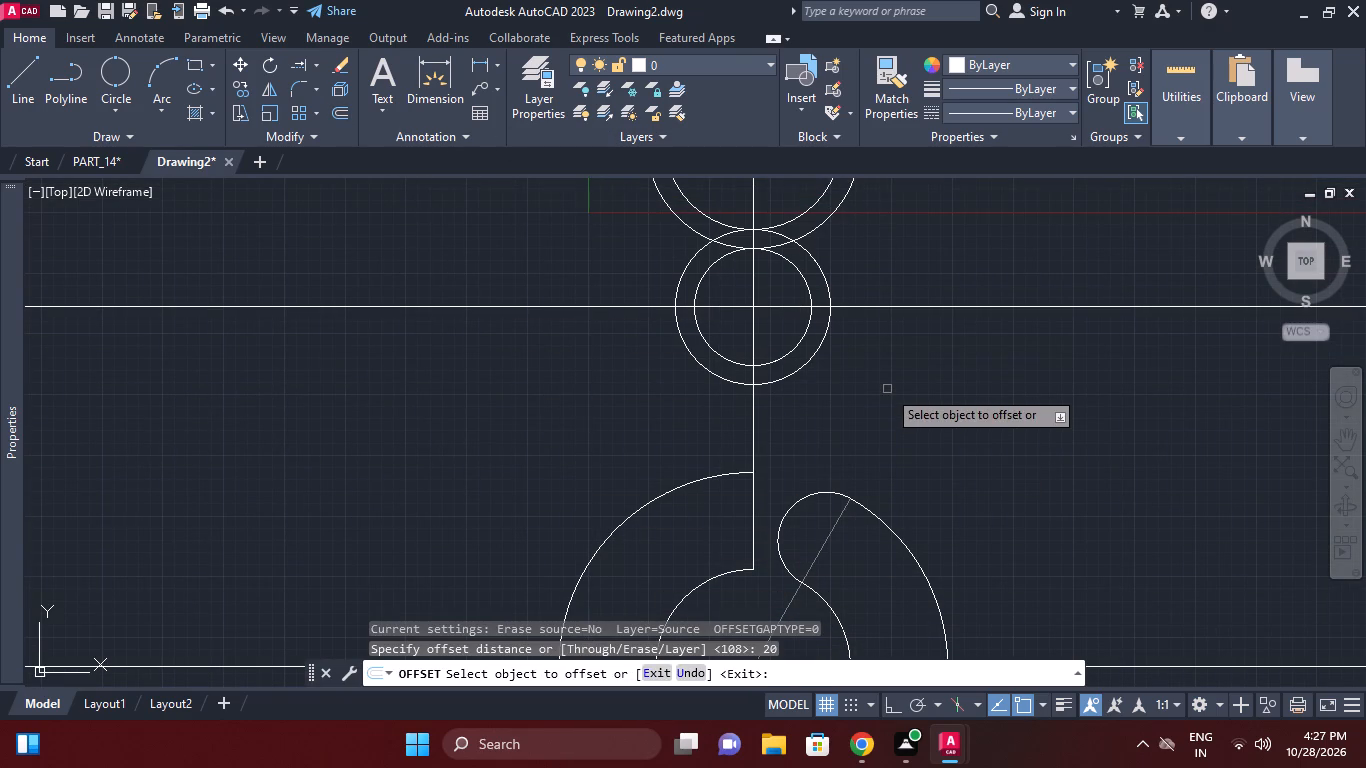
click(894, 305)
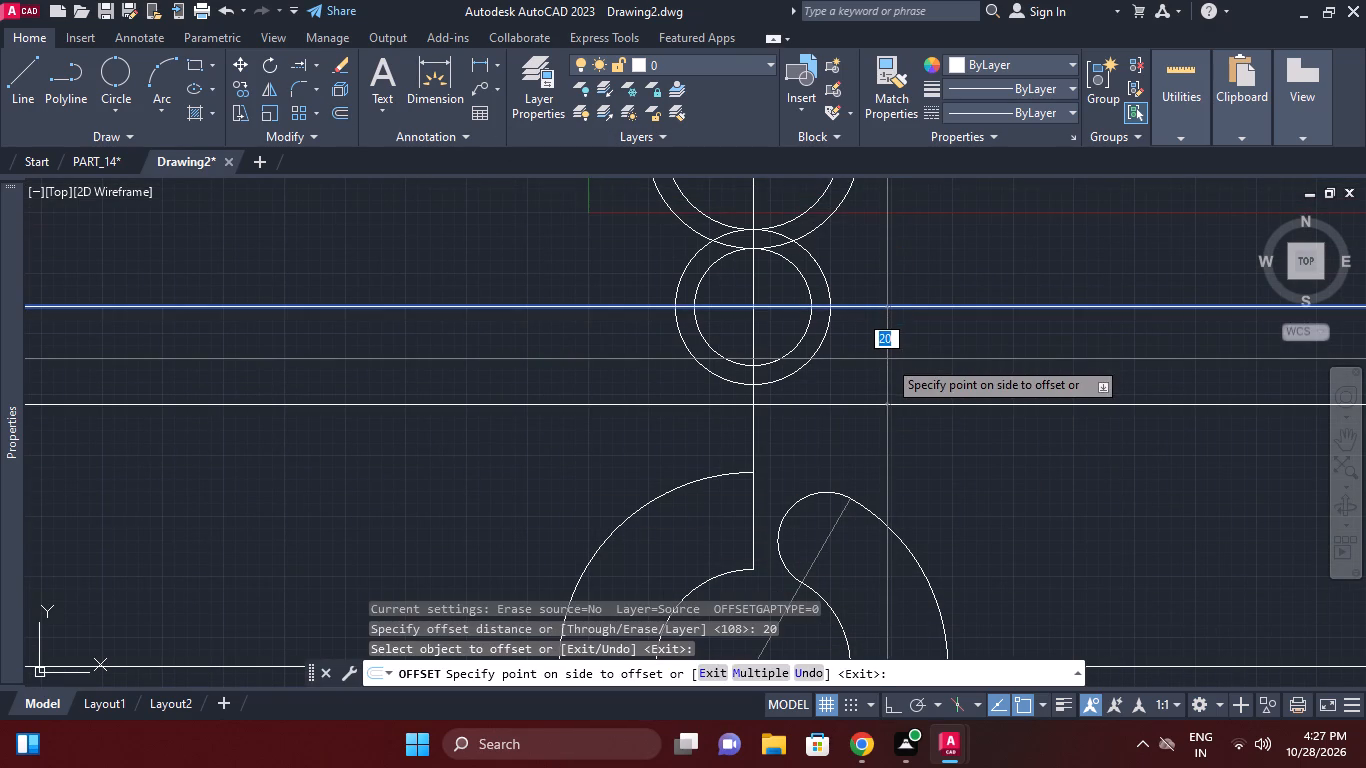
click(887, 359)
right_click(889, 439)
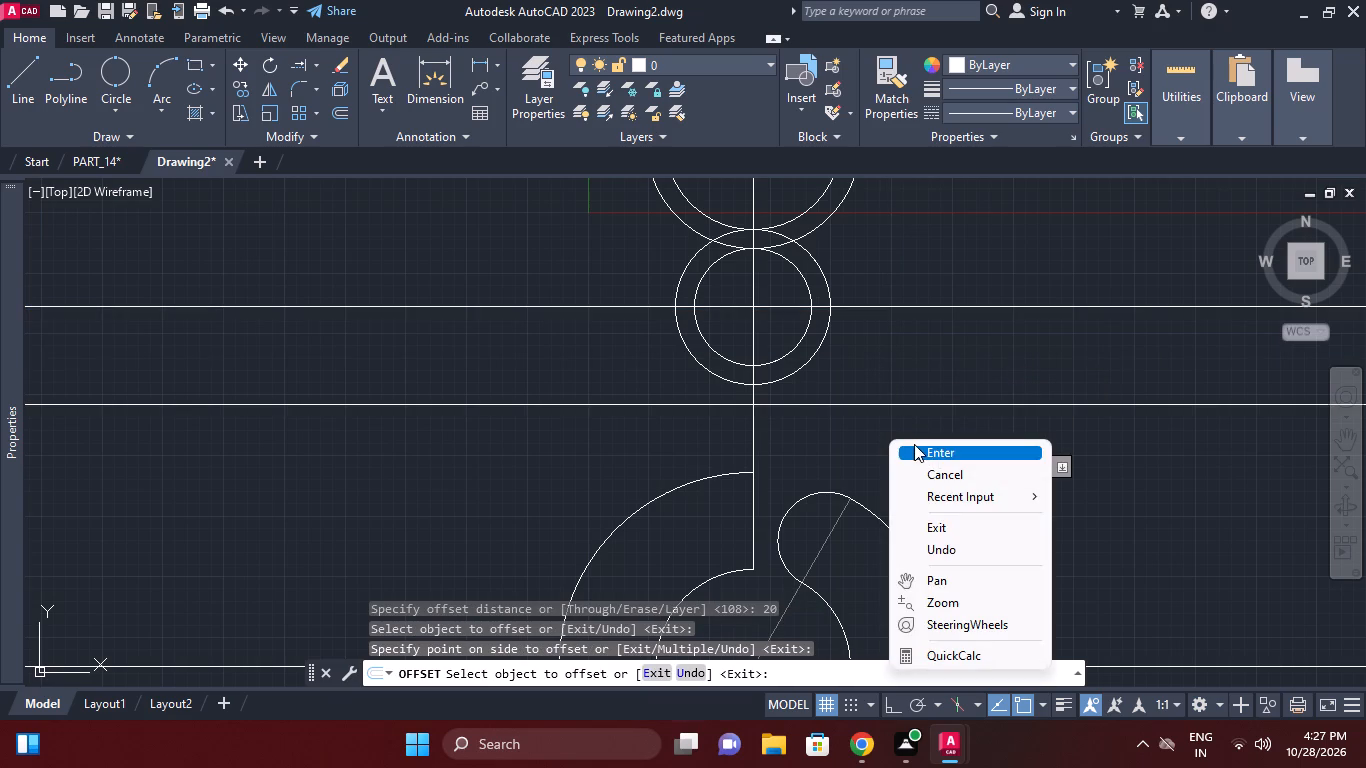
click(915, 444)
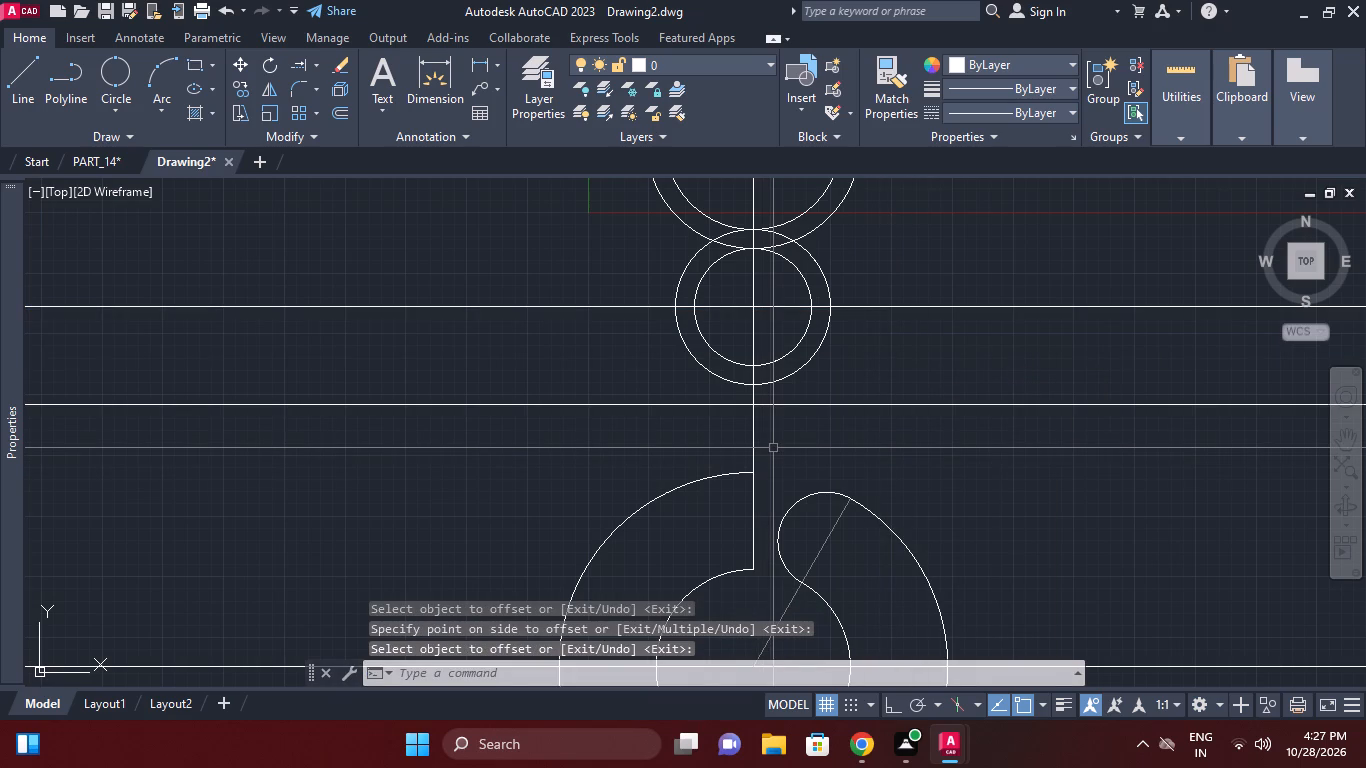
Draw a 6 mm radius circle at the center of the small concentric circles above the jaw.
middle_click(788, 372)
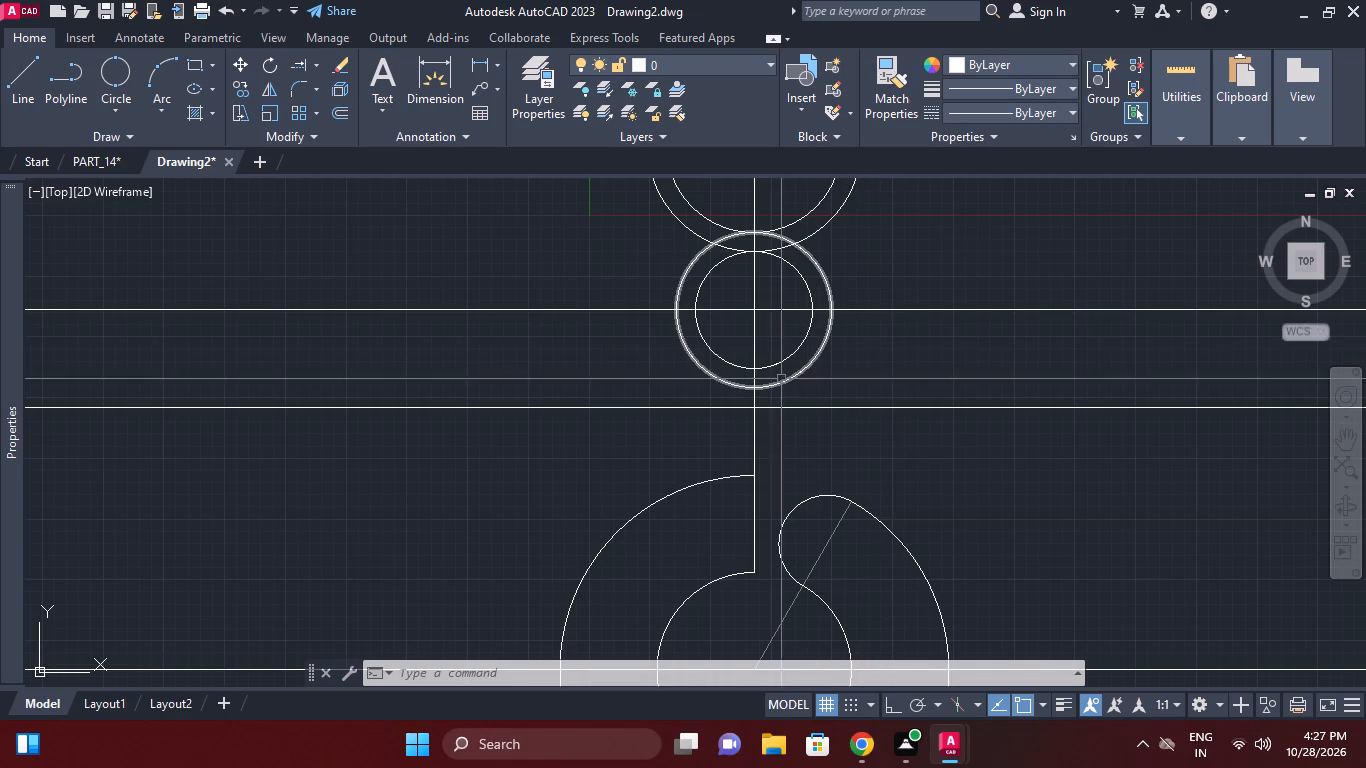
key(c)
key(space)
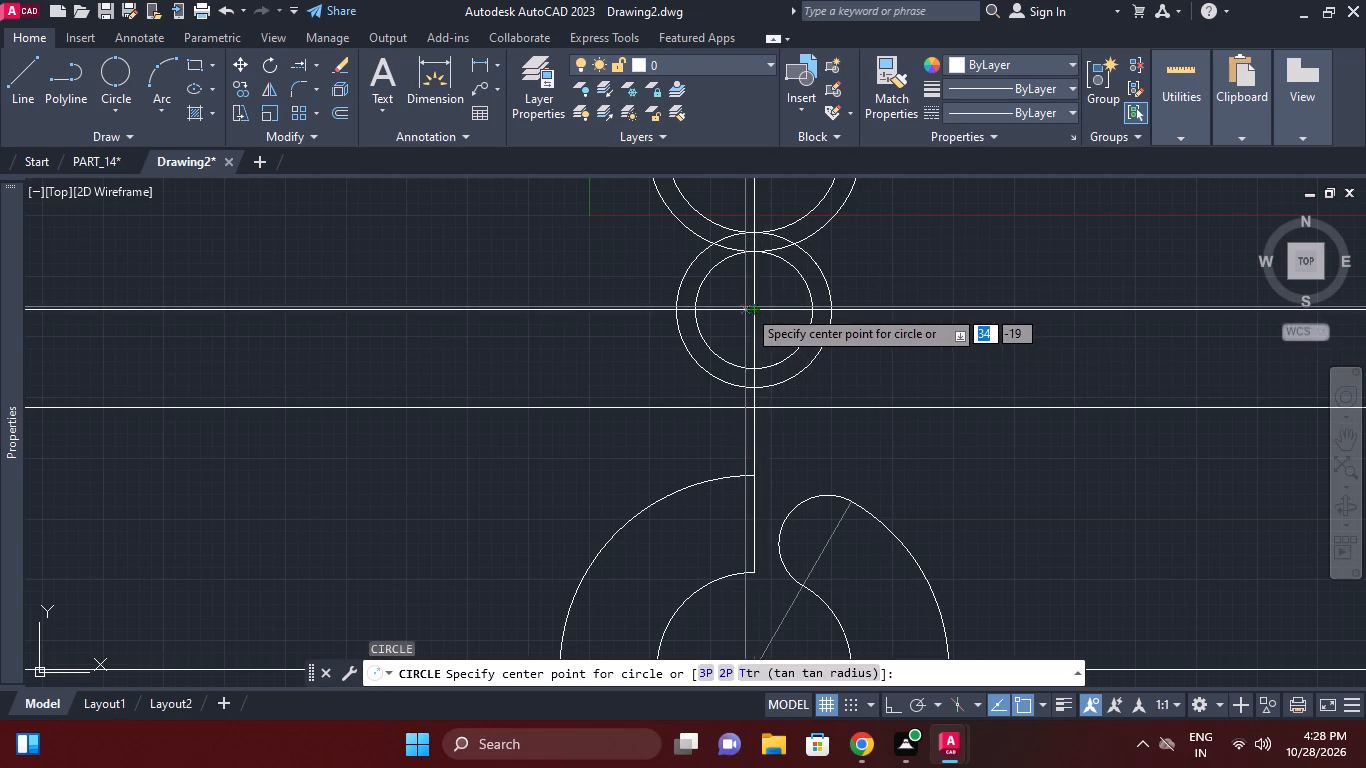
click(748, 308)
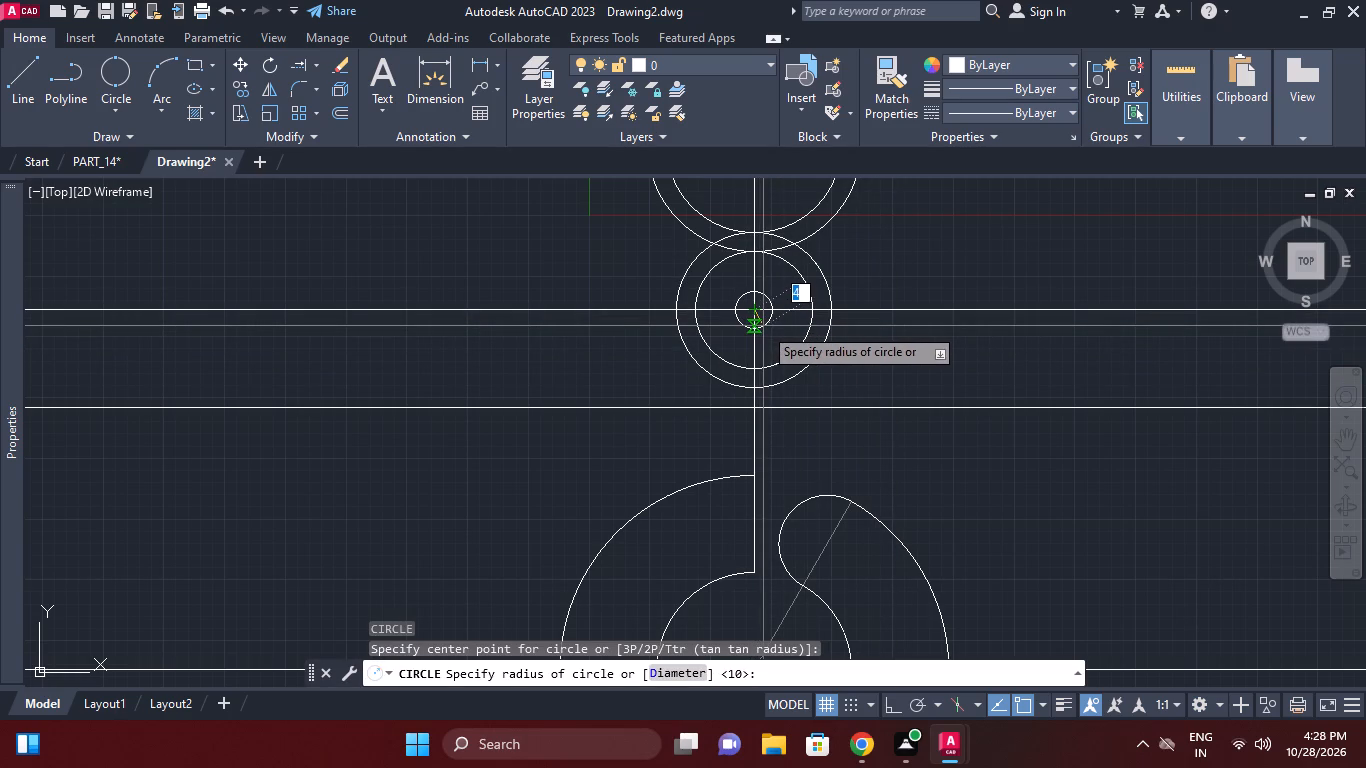
key(6)
key(Return)
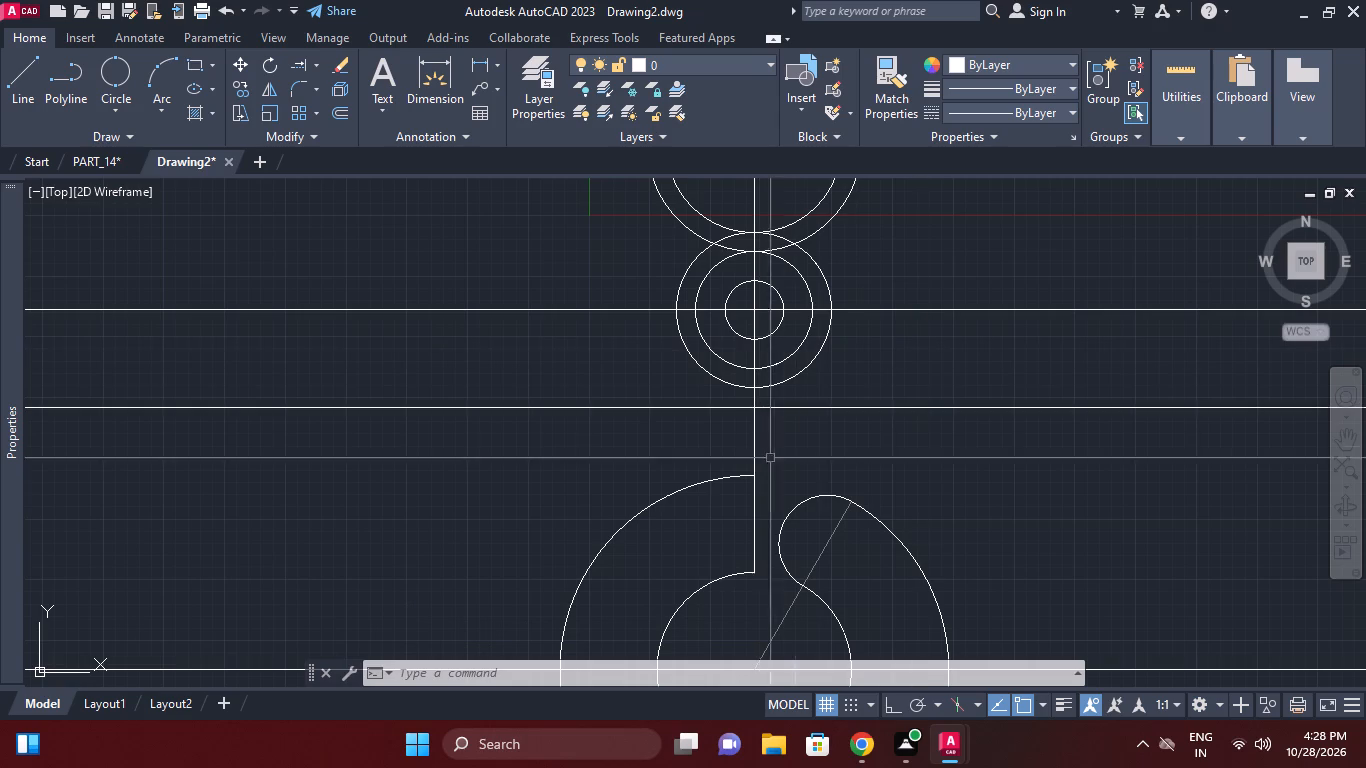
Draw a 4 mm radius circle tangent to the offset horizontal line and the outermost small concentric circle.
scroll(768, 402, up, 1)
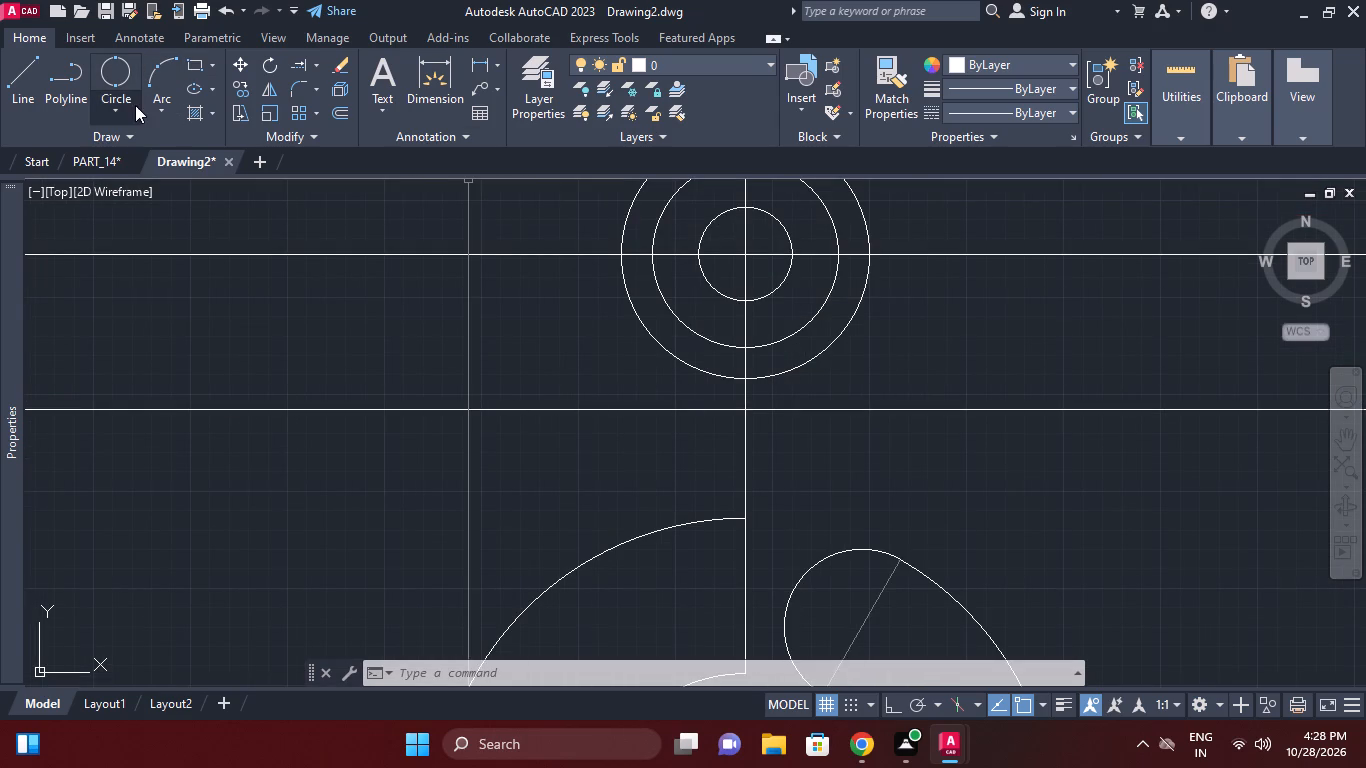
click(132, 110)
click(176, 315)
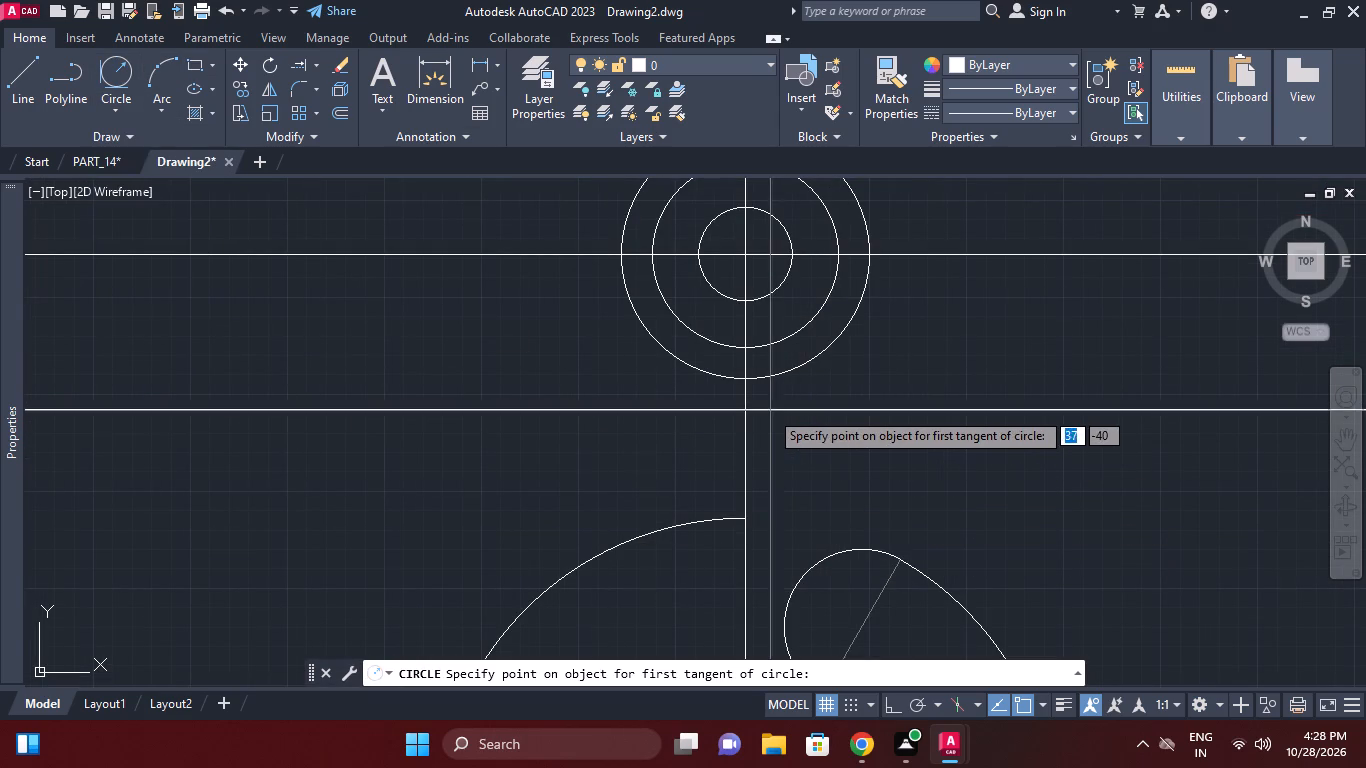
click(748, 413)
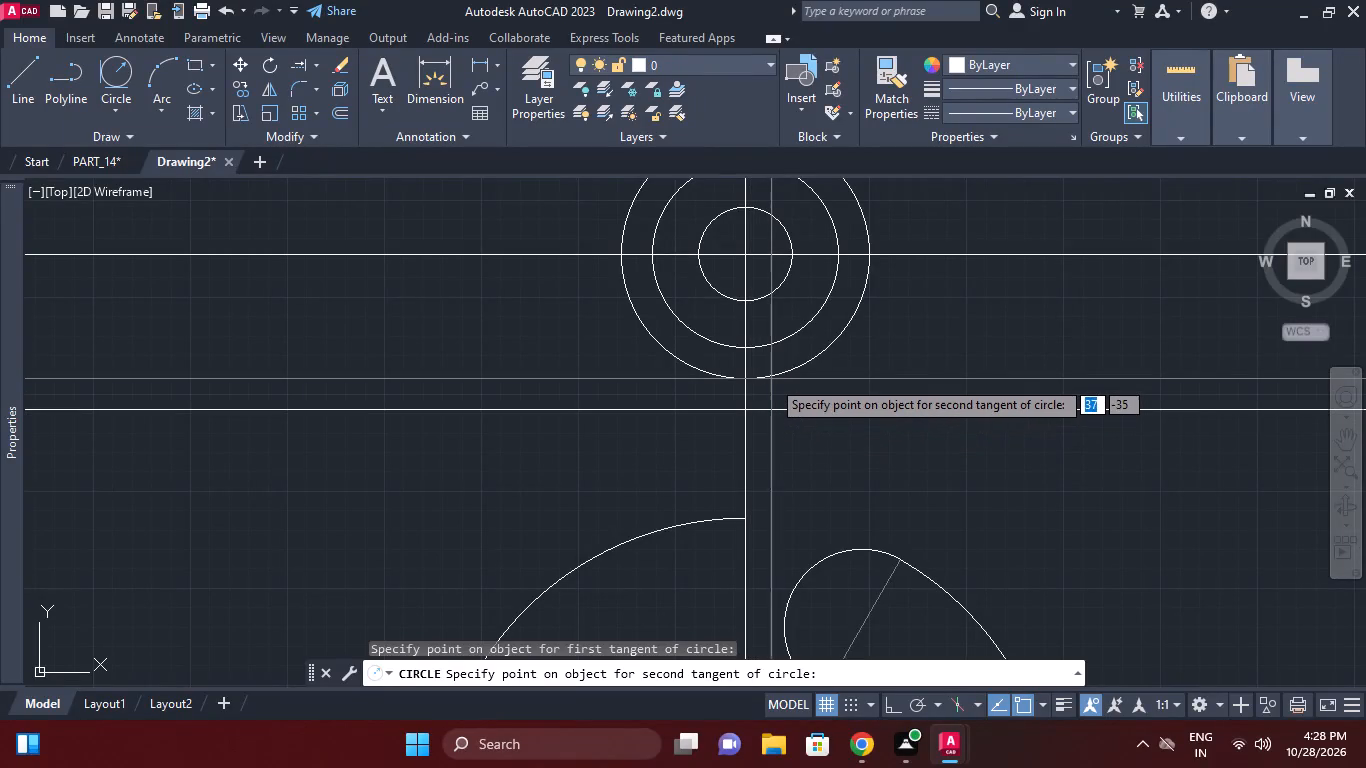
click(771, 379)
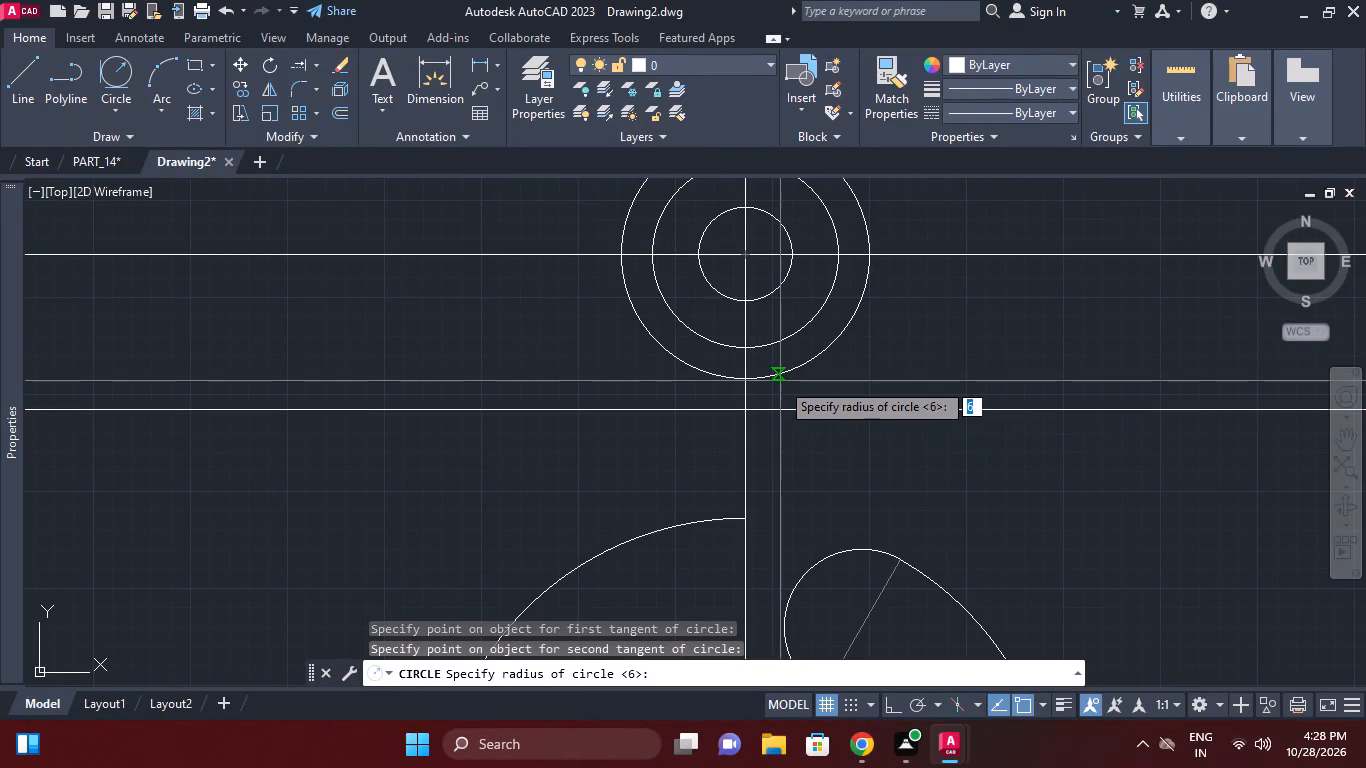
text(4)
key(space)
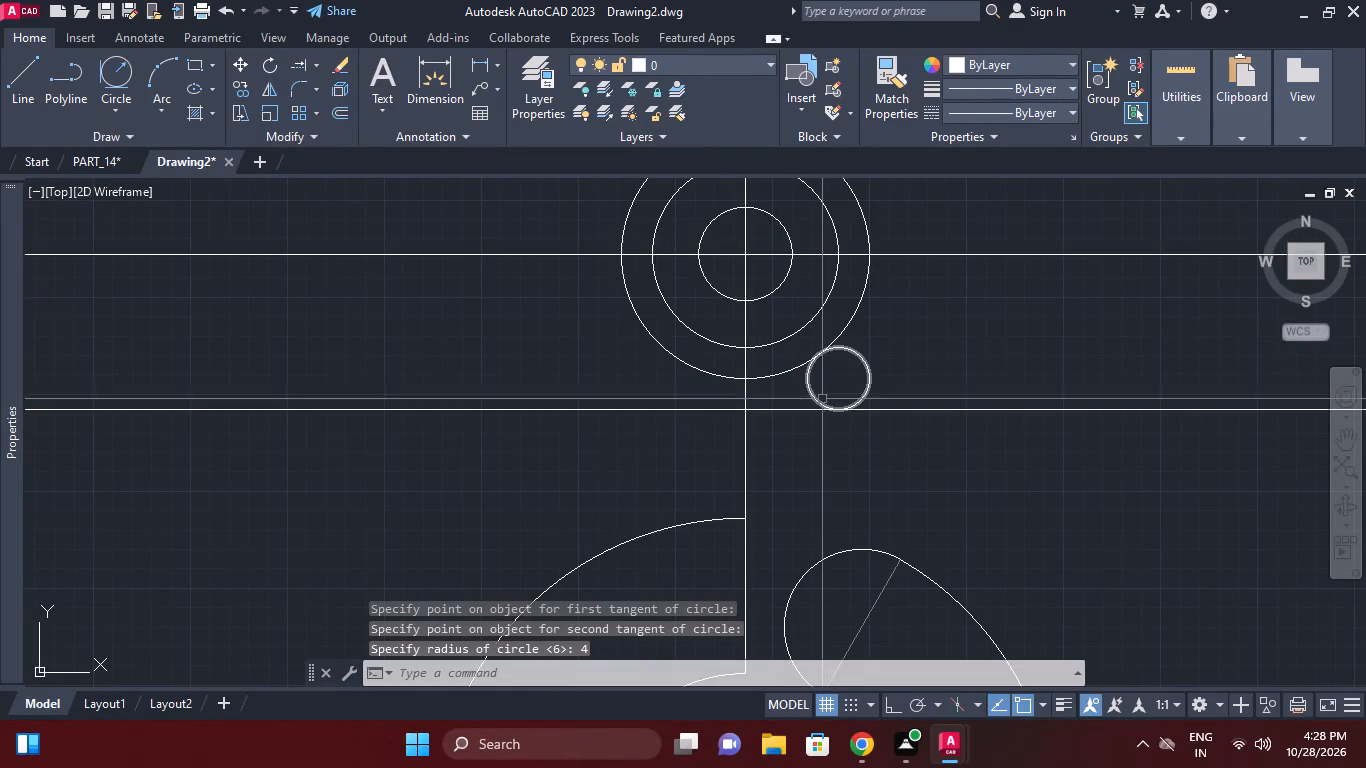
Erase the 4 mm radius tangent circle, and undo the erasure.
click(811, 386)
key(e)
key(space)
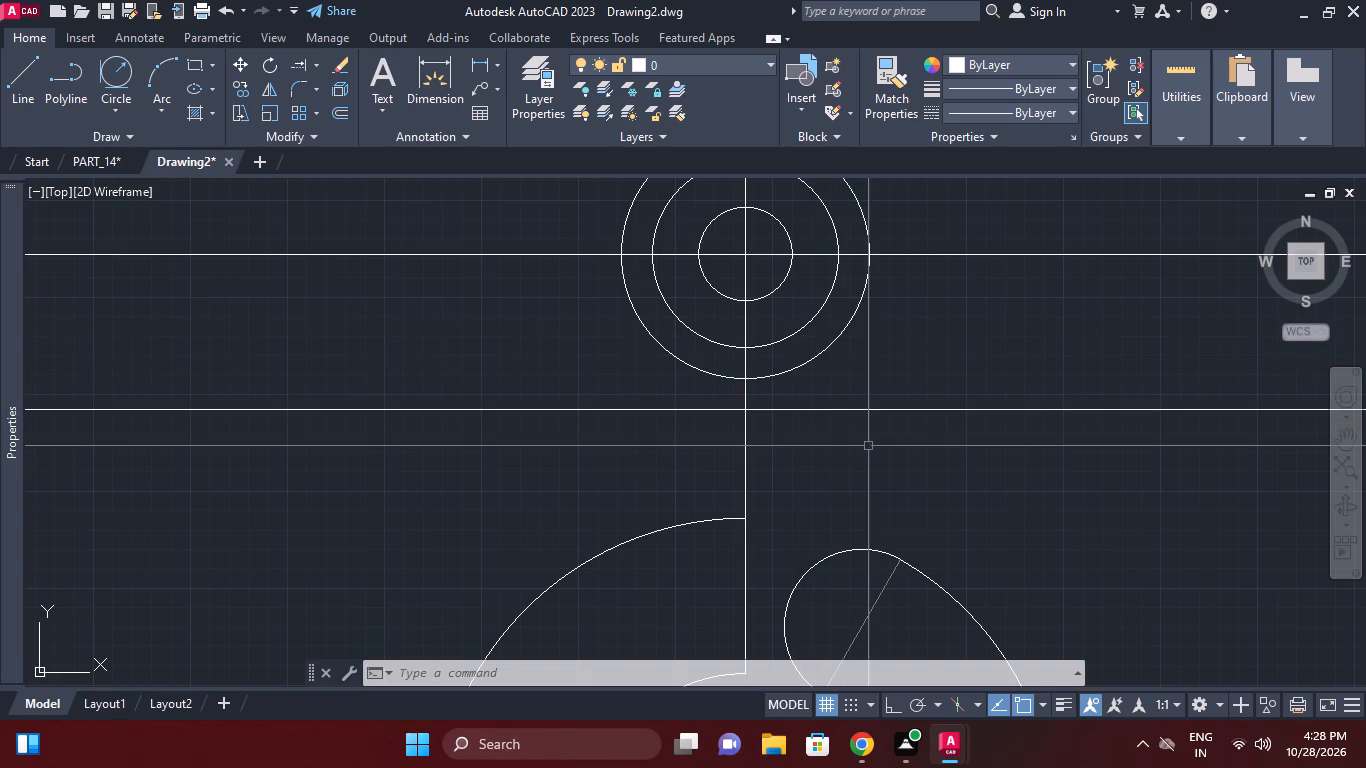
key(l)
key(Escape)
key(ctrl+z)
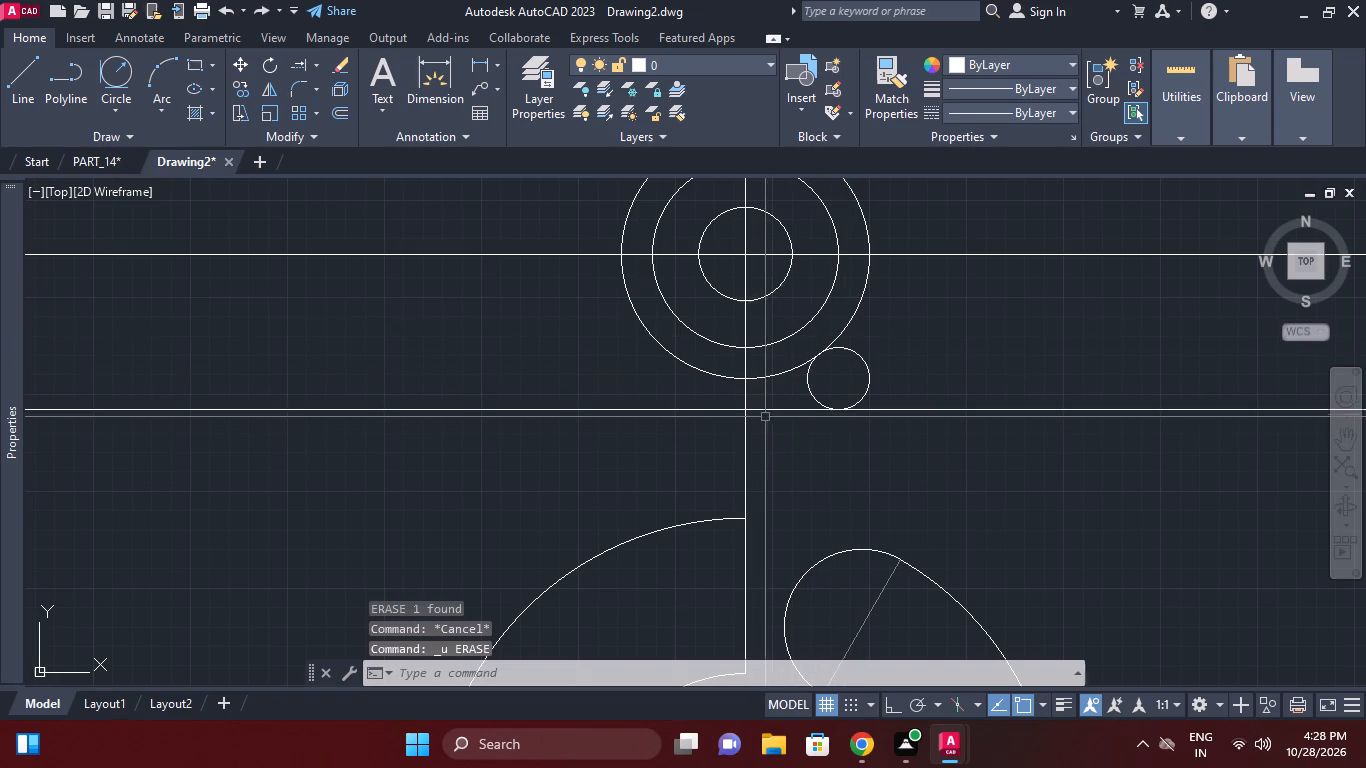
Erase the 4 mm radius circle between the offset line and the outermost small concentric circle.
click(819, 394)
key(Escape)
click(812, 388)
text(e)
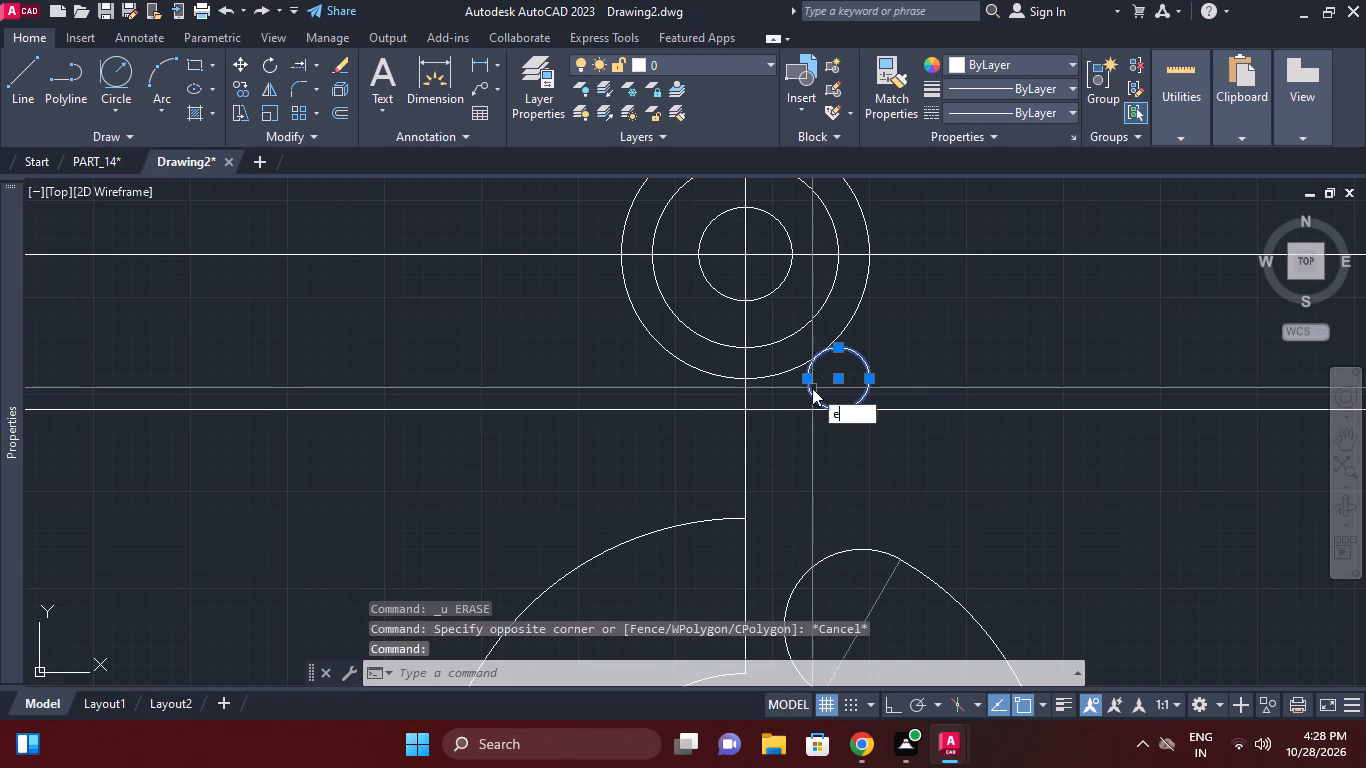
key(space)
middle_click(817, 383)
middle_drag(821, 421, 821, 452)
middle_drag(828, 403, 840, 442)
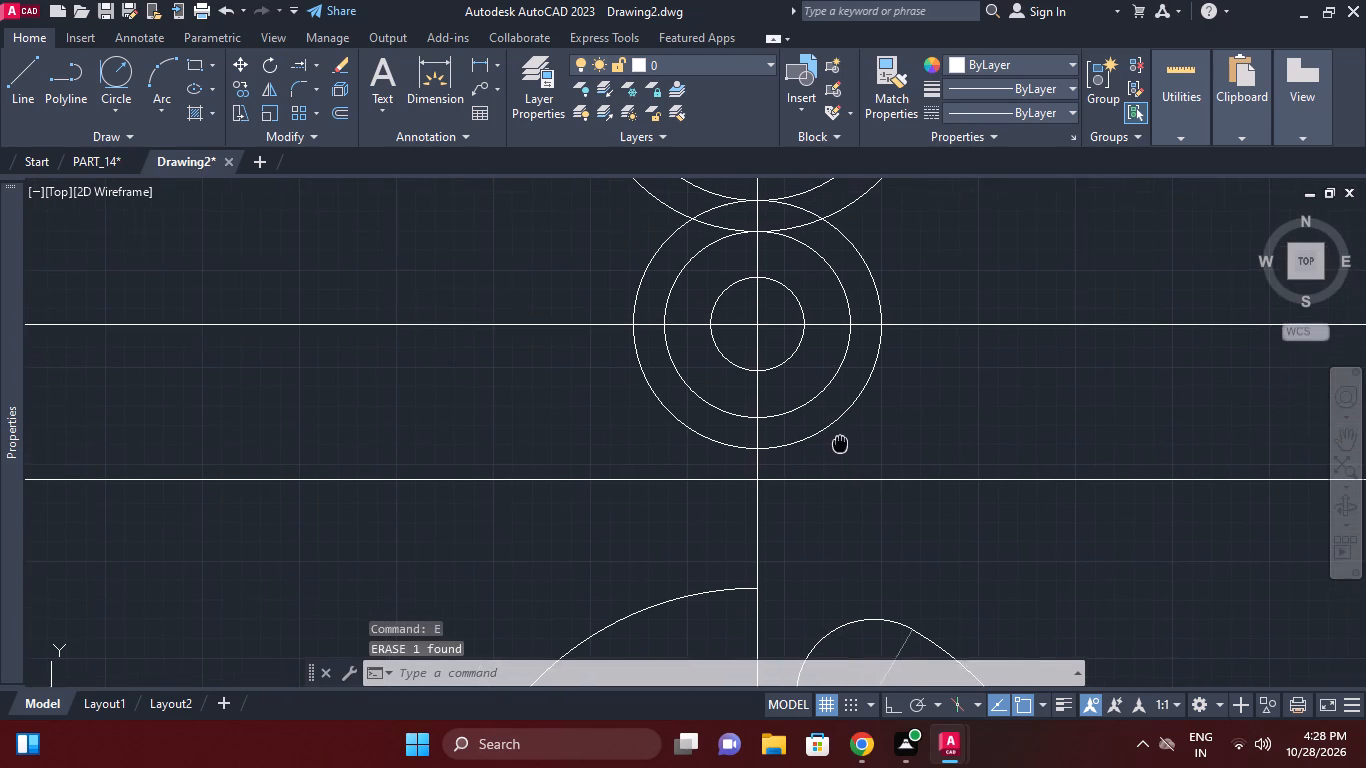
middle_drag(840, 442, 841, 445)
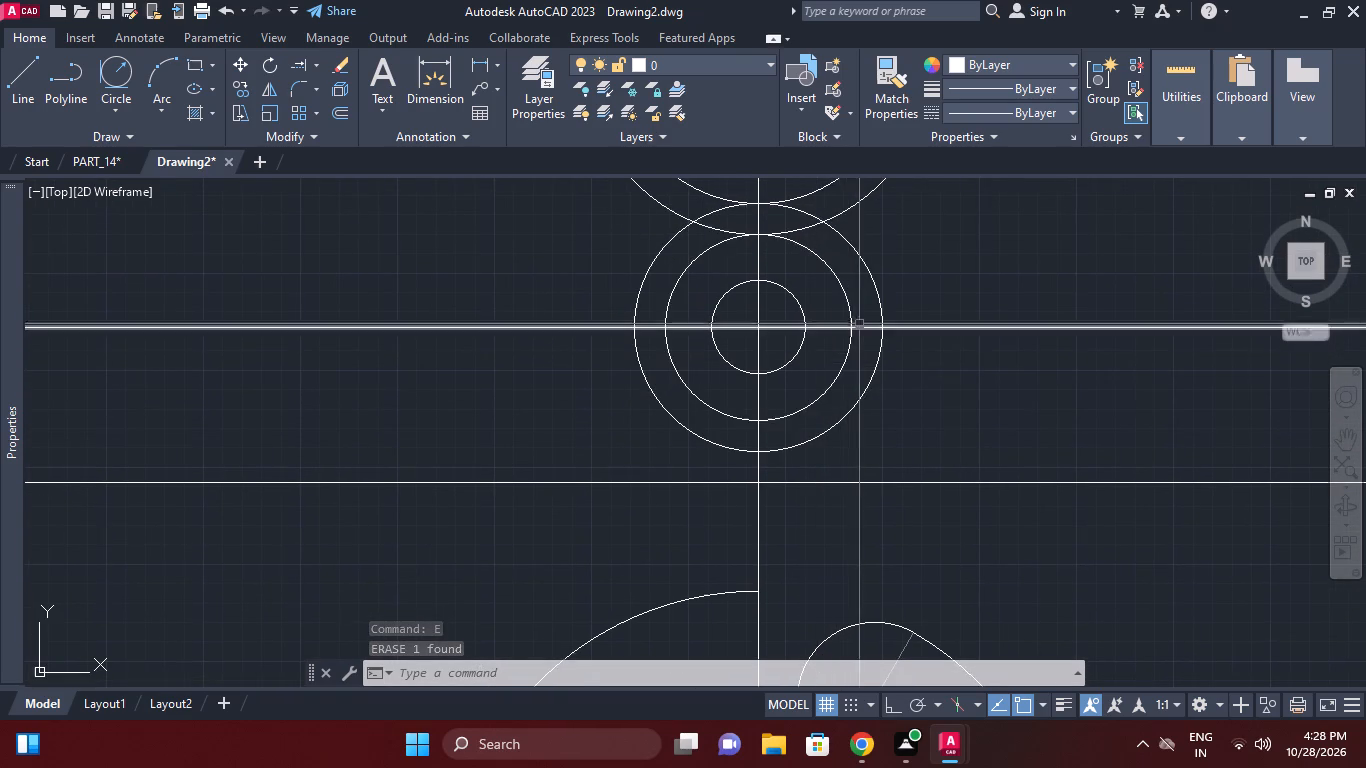
Trim the overlapping arcs where the large middle concentric circles meet the lower small concentric circles, leaving a continuous band.
middle_drag(859, 318, 869, 377)
middle_drag(772, 302, 770, 313)
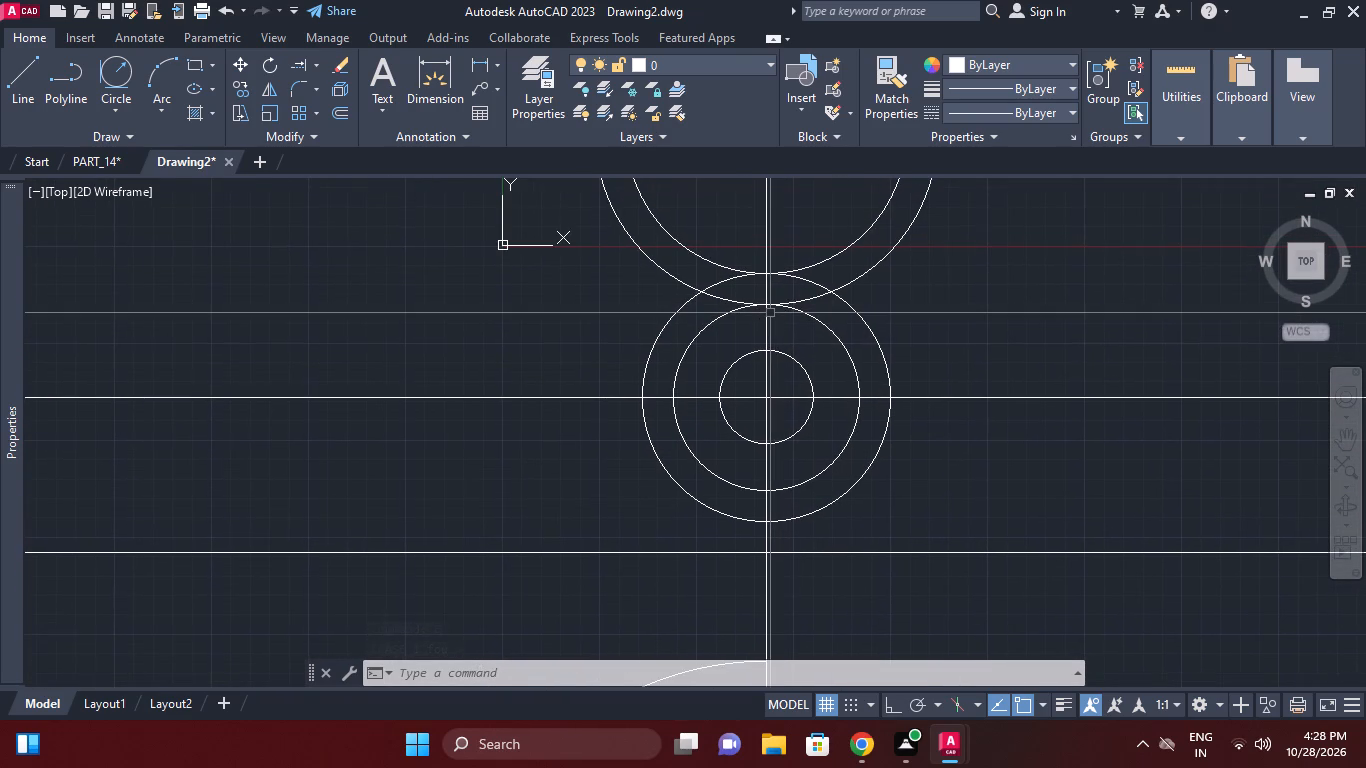
key(t)
key(r)
key(space)
key(space)
click(683, 304)
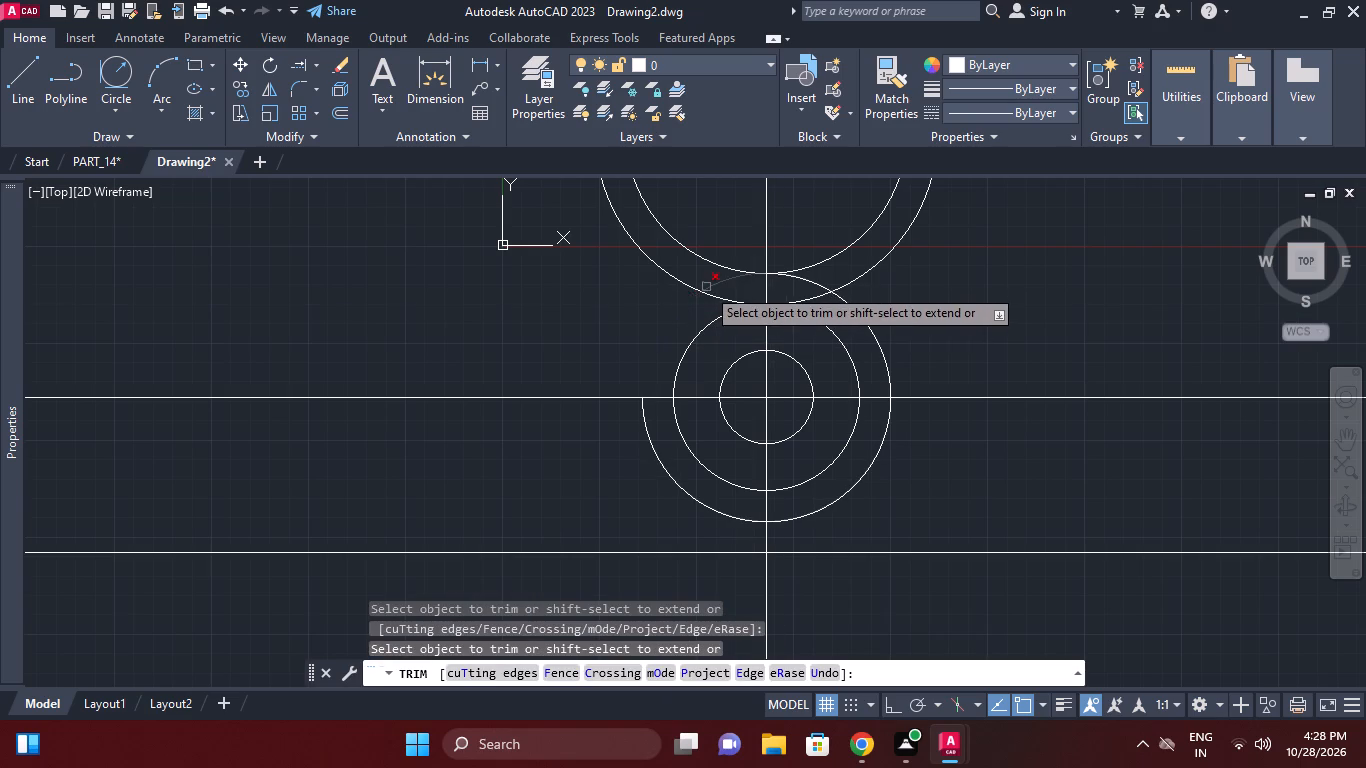
click(707, 286)
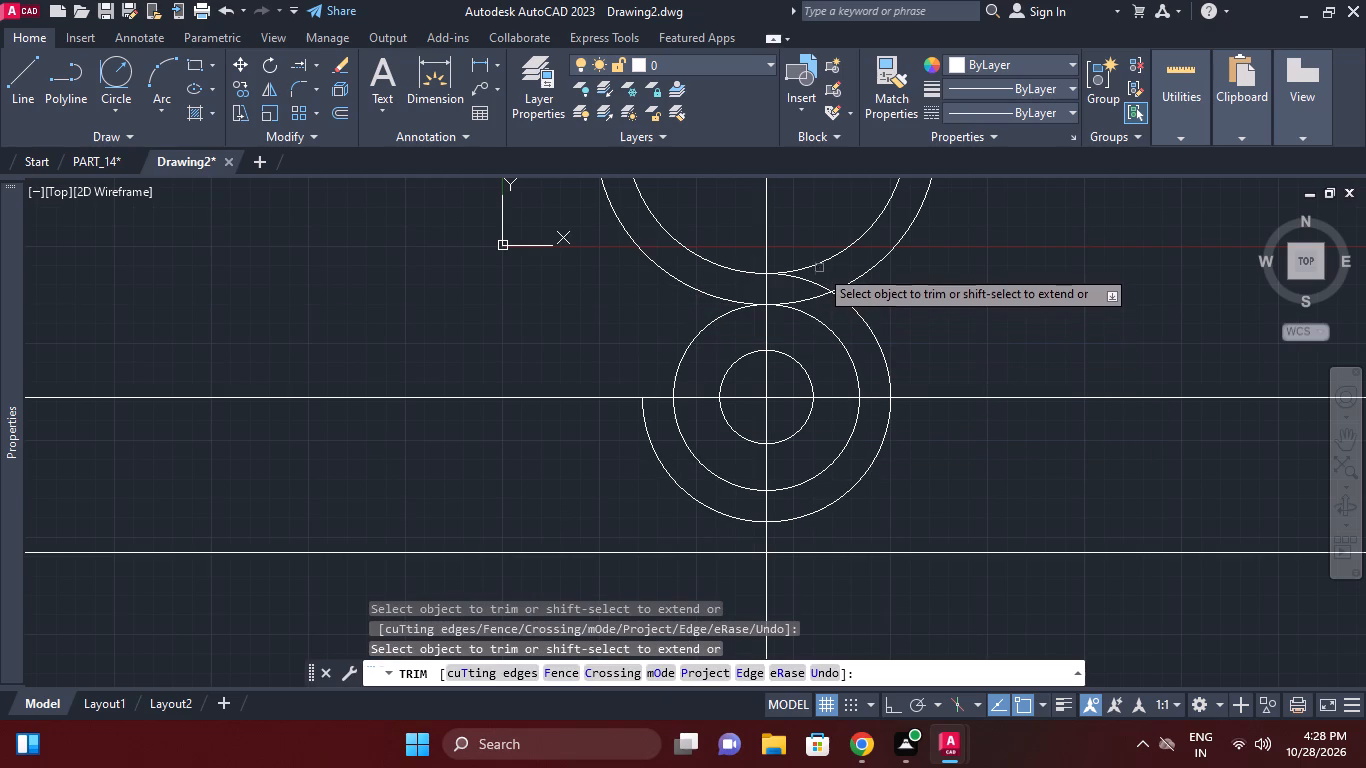
click(819, 267)
click(805, 302)
middle_click(959, 372)
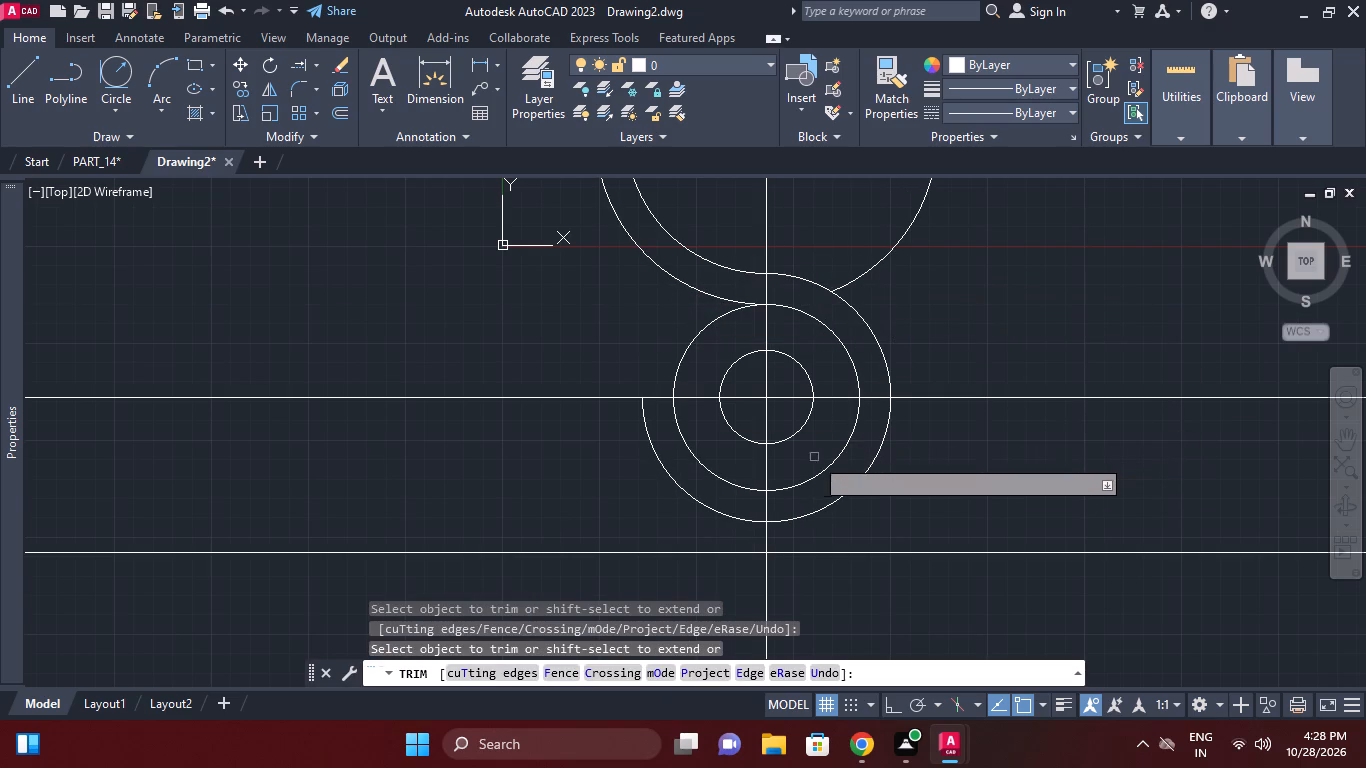
Trim the remaining left-hand arcs of the two outer lower concentric circles, keeping the innermost circle whole.
click(736, 507)
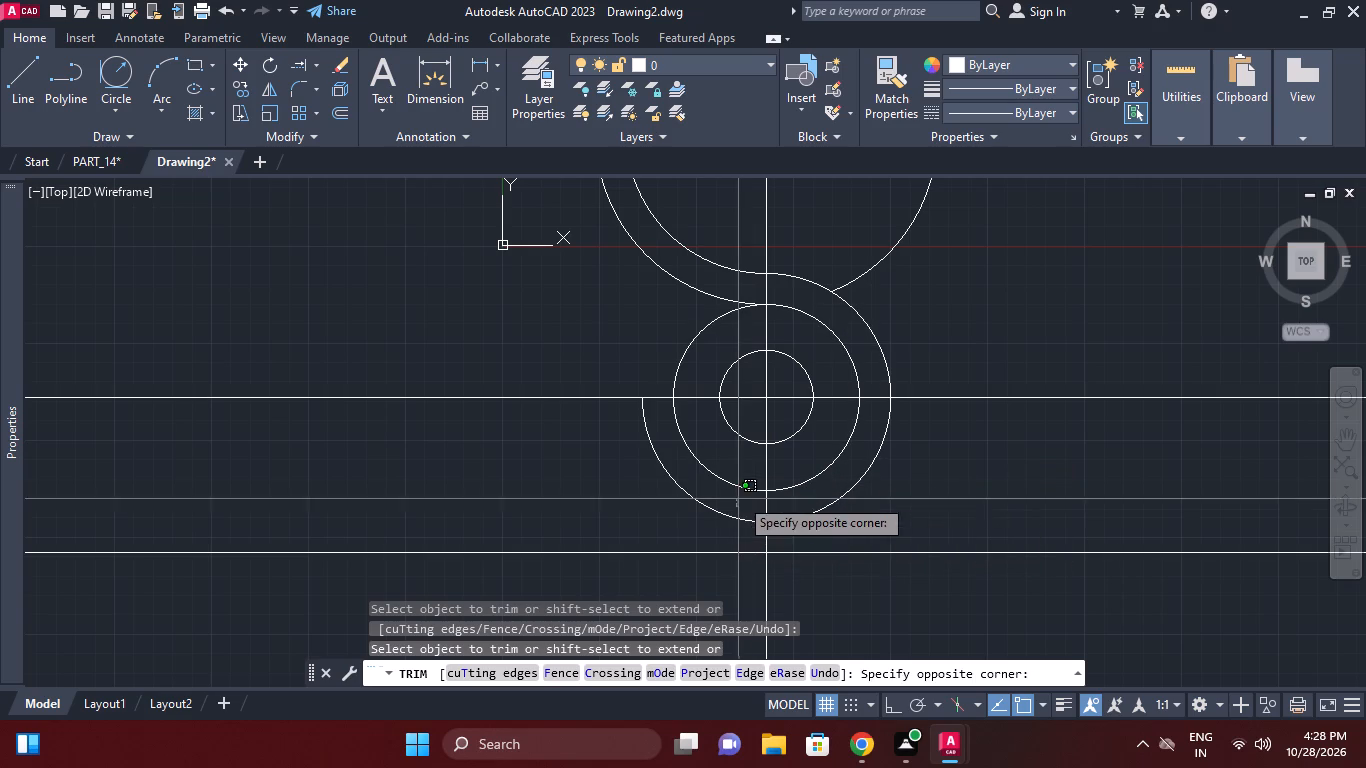
double_click(739, 492)
click(725, 505)
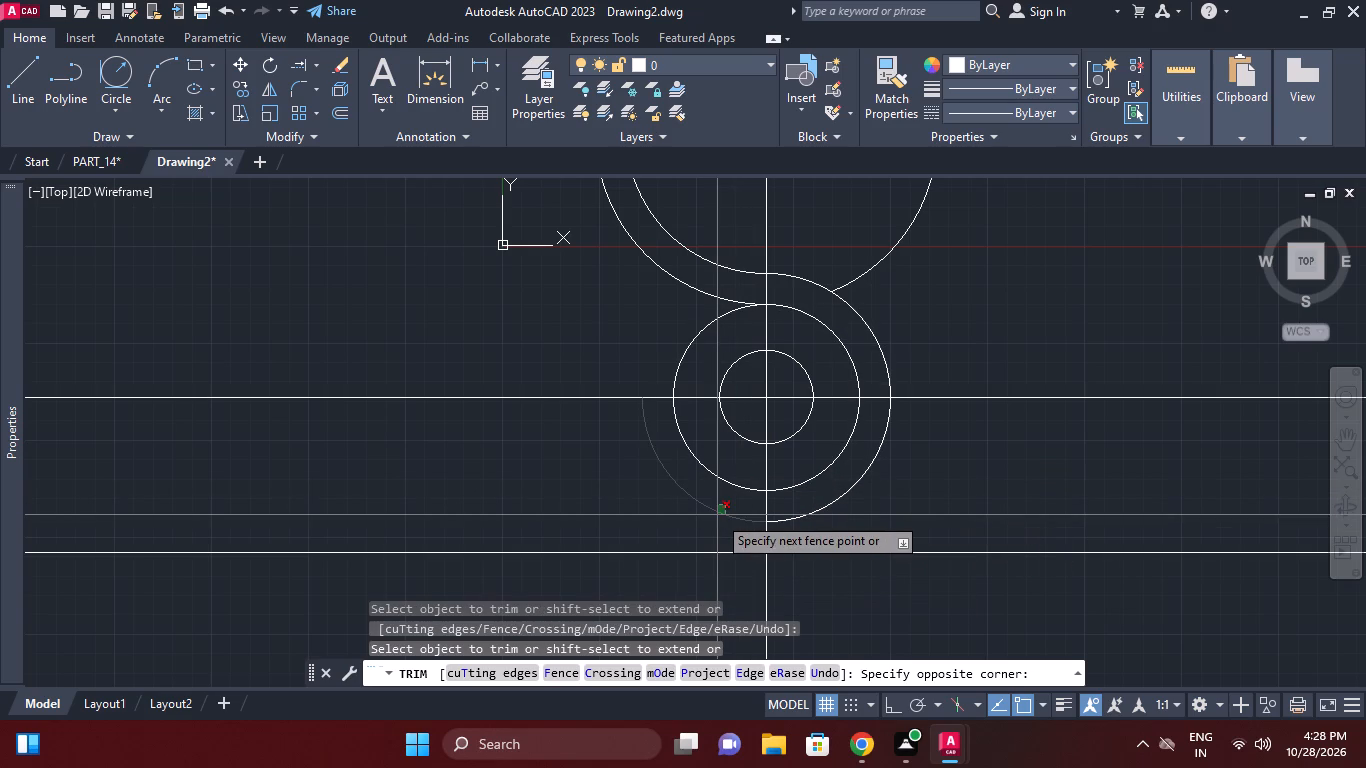
click(717, 515)
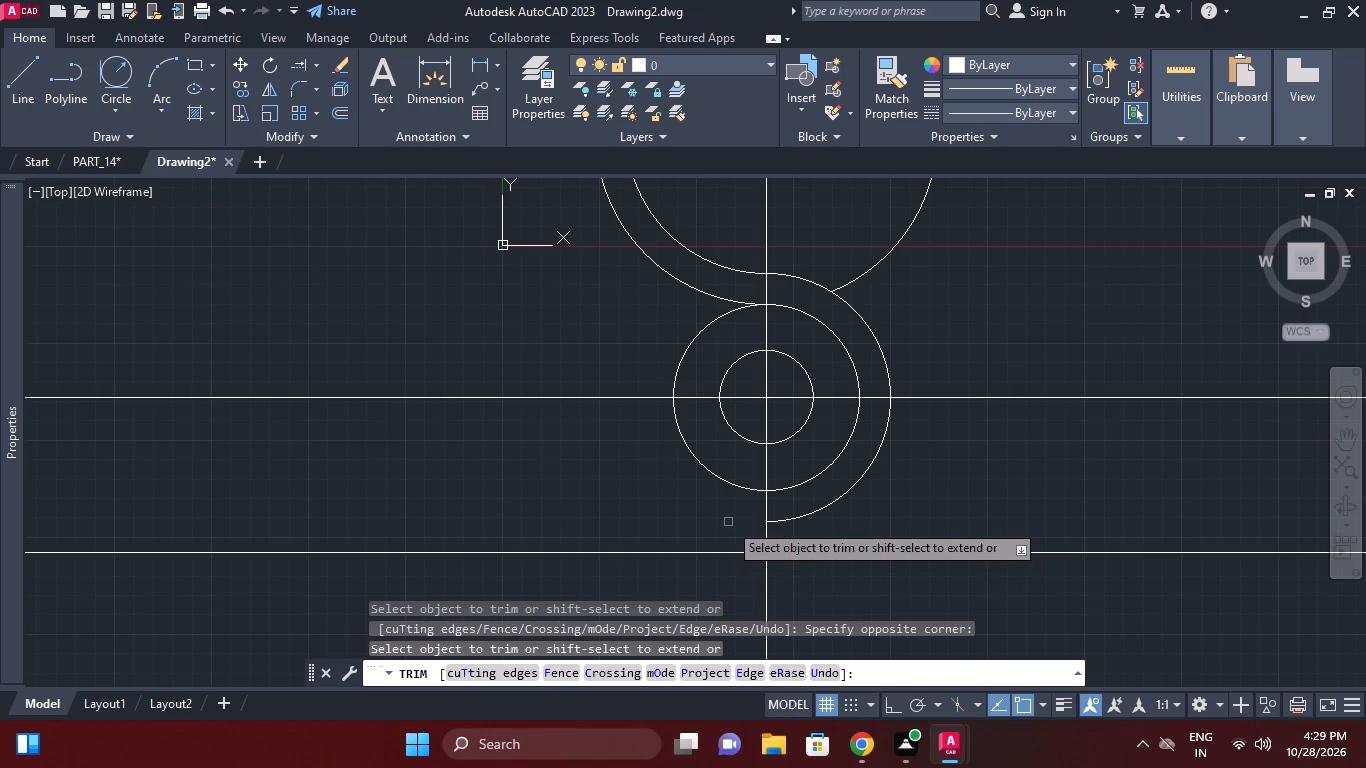
click(730, 485)
click(695, 348)
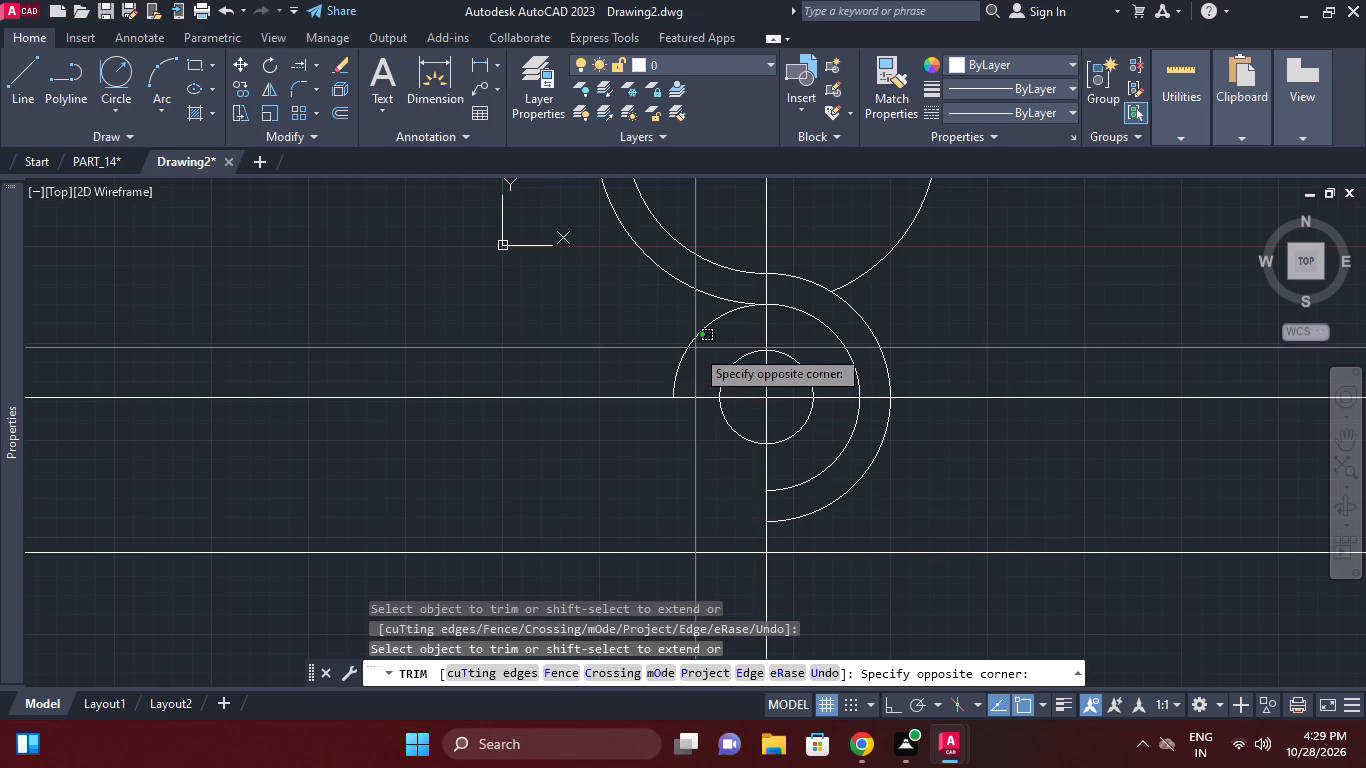
click(693, 338)
Trim the overlapping arcs where the upper small concentric circles meet the large middle circles, continuing the S-shaped band.
middle_drag(865, 397, 866, 429)
middle_drag(922, 388, 962, 490)
scroll(951, 467, down, 1)
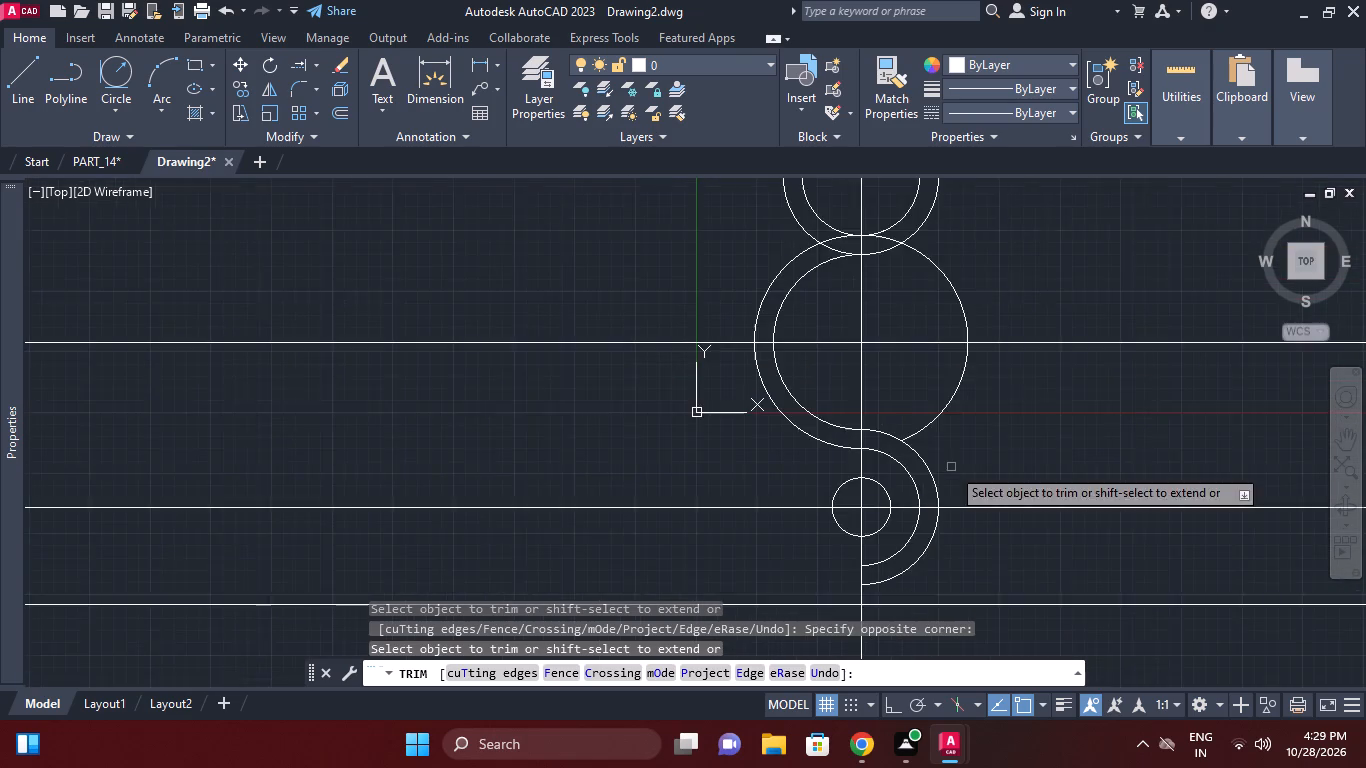
middle_drag(951, 467, 945, 531)
middle_drag(877, 352, 879, 437)
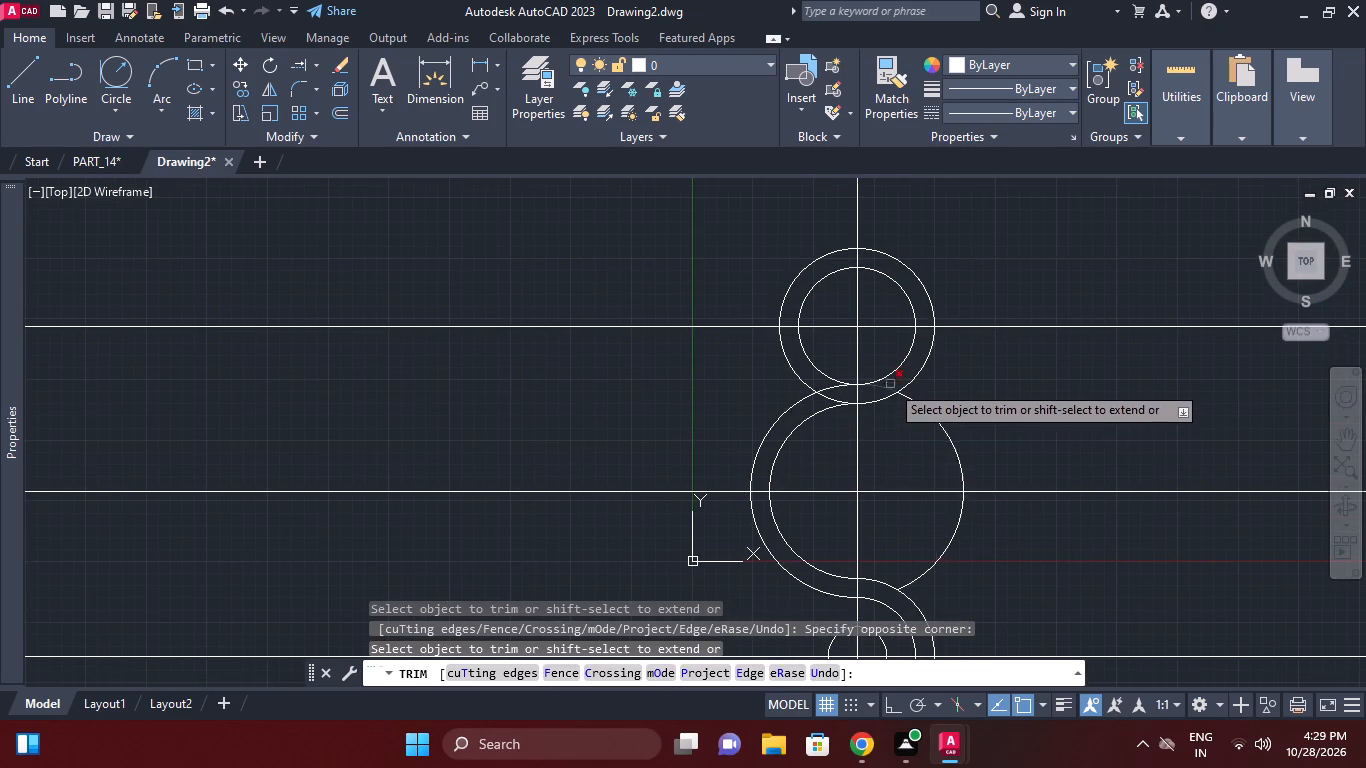
scroll(875, 383, up, 1)
click(802, 369)
click(768, 382)
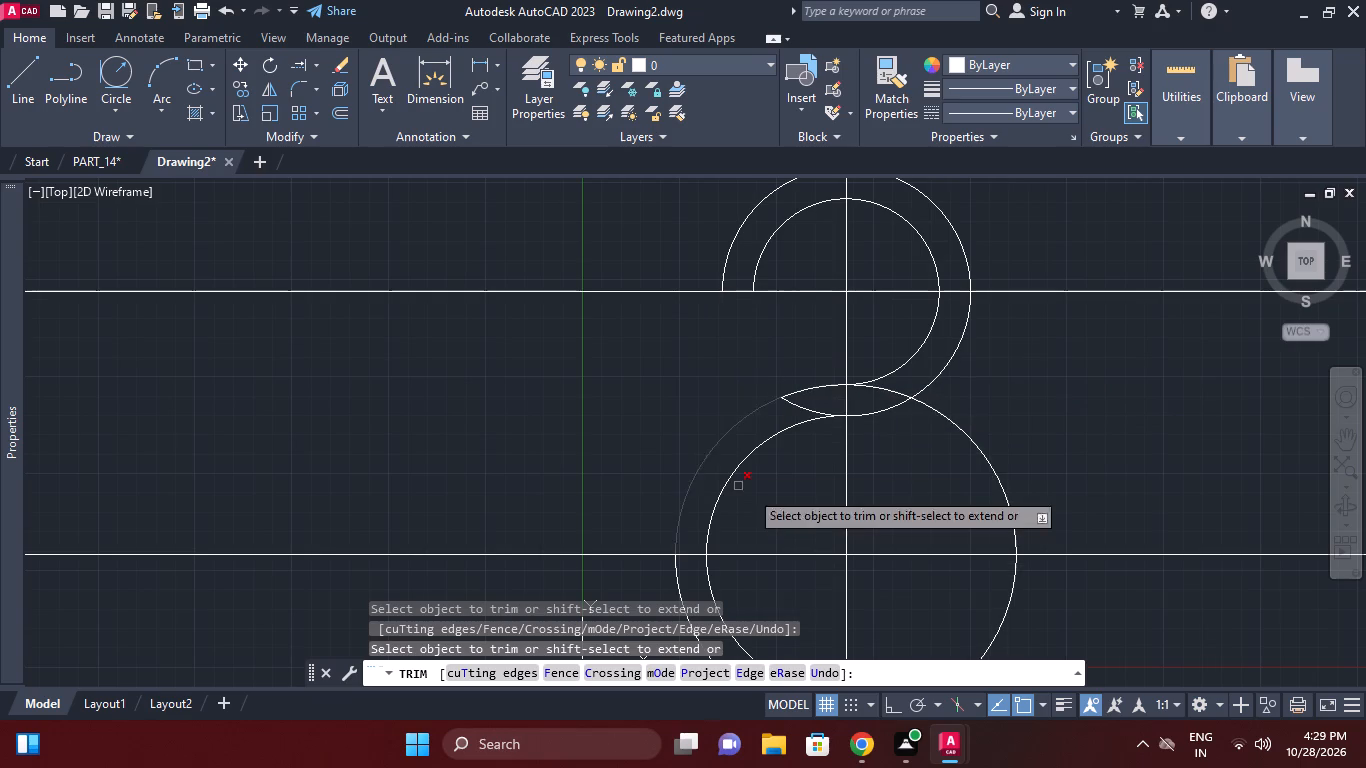
click(822, 409)
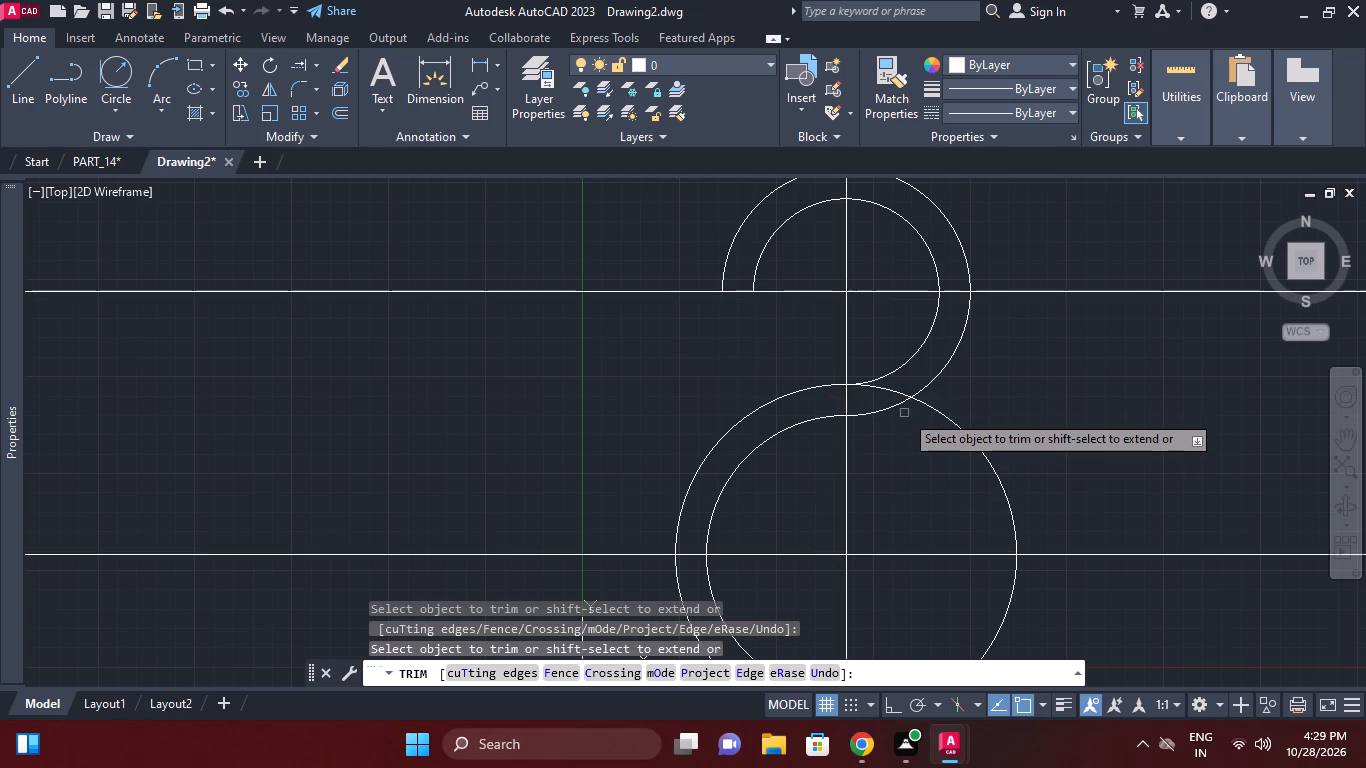
click(901, 396)
middle_click(992, 402)
scroll(992, 402, down, 1)
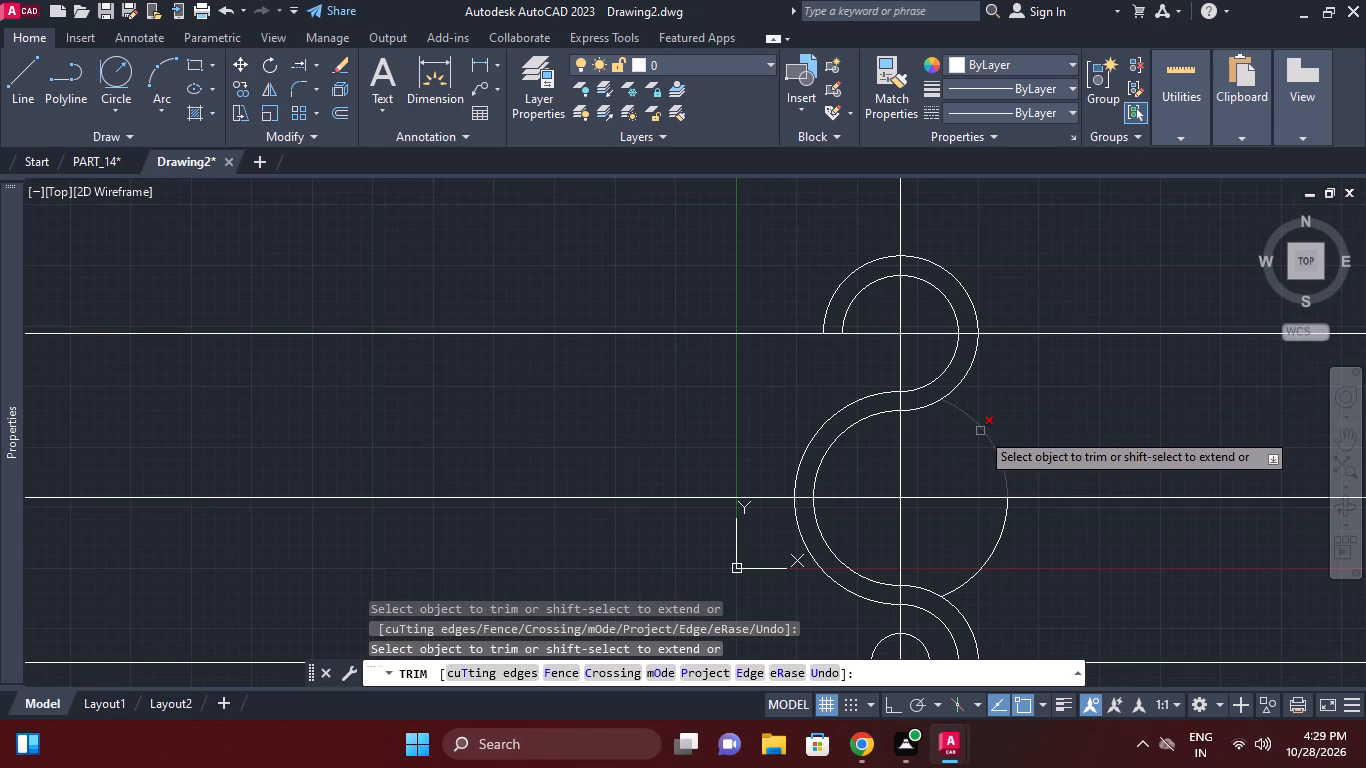
key(Escape)
Erase the leftover right-hand arc of the large outer middle circle.
click(980, 431)
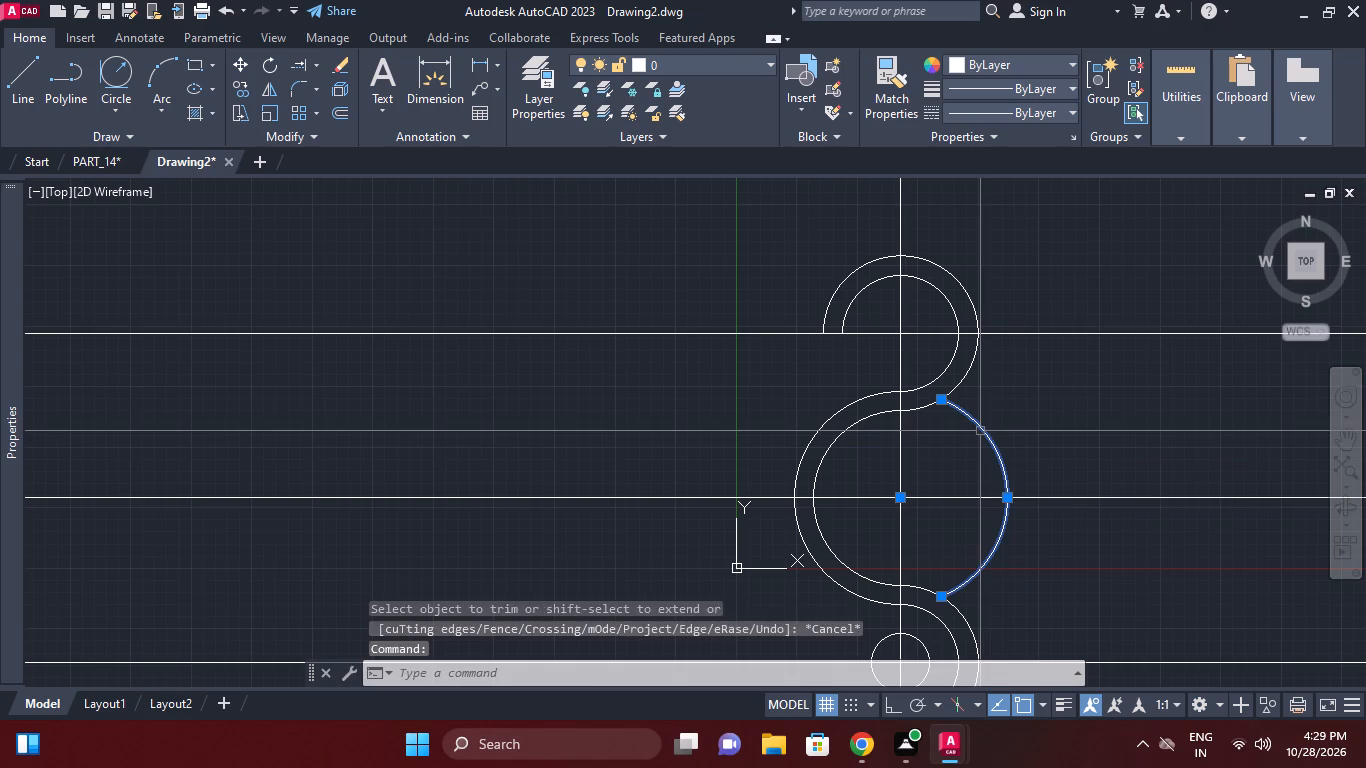
key(e)
key(space)
Trim the left-hand ends of the two upper arcs back to the vertical centerline.
middle_drag(990, 420, 994, 433)
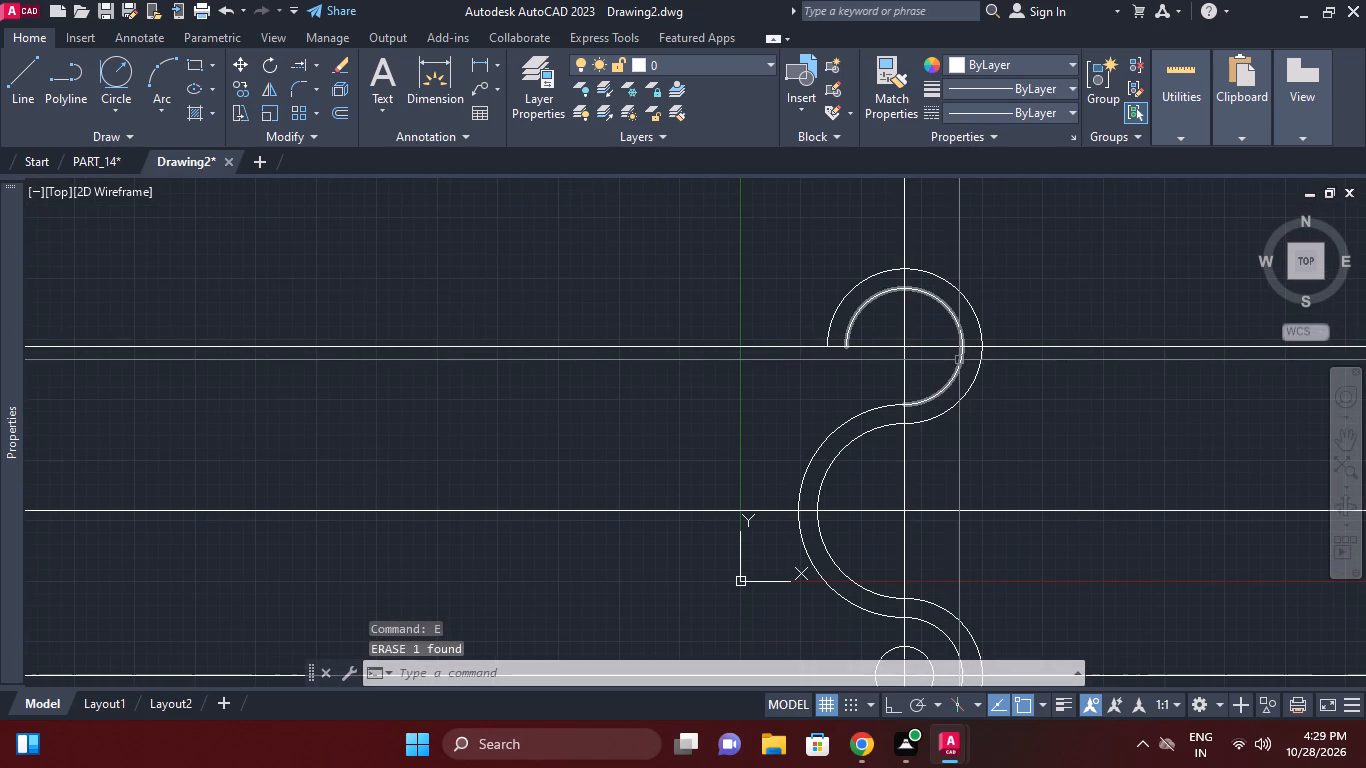
middle_drag(935, 310, 932, 350)
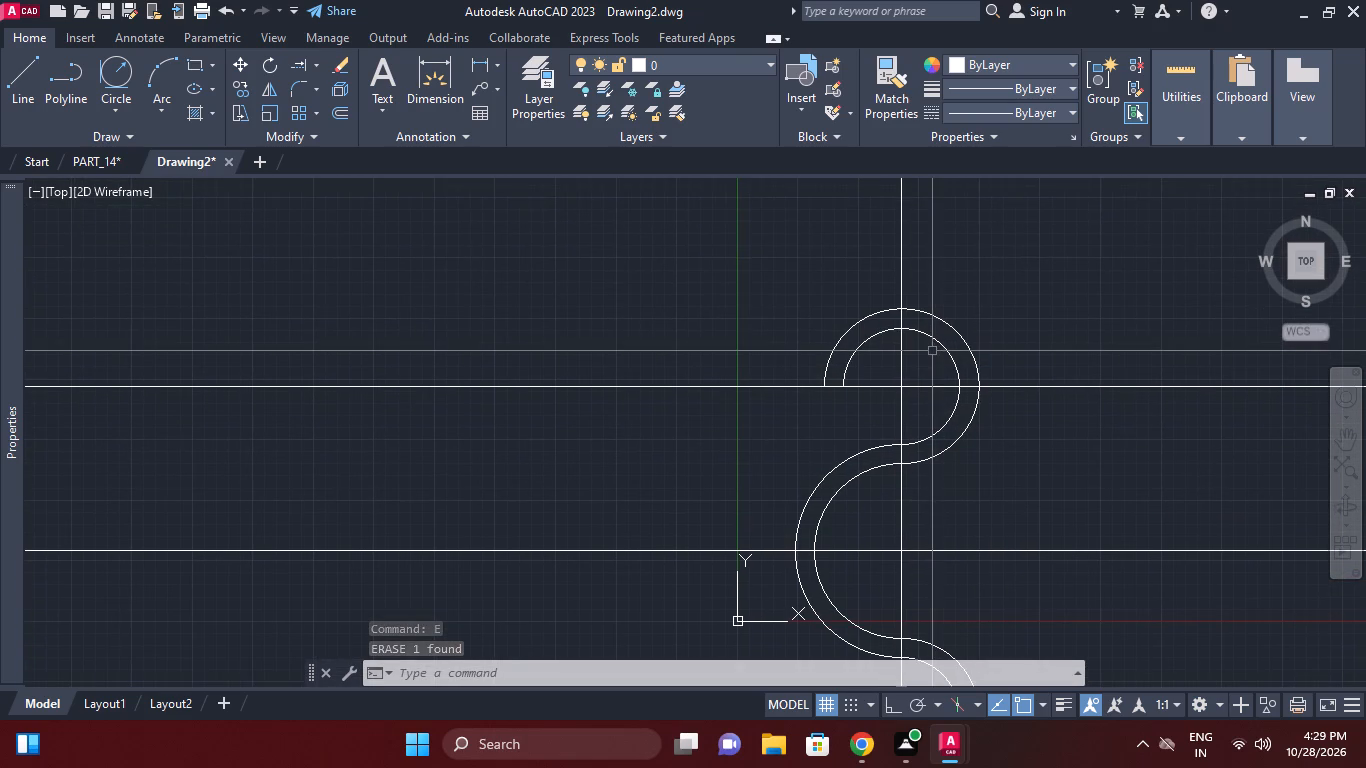
click(298, 96)
click(310, 68)
click(316, 66)
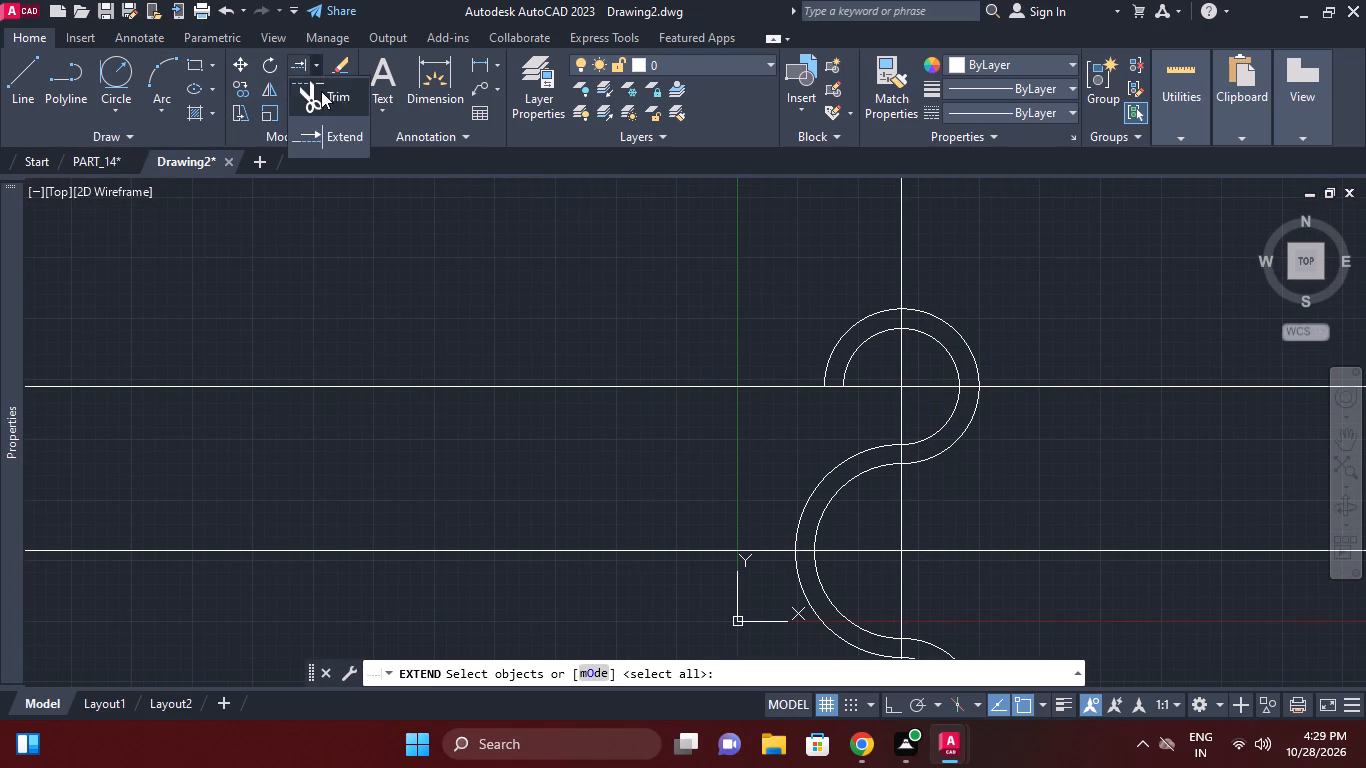
click(321, 91)
click(900, 357)
key(space)
click(885, 357)
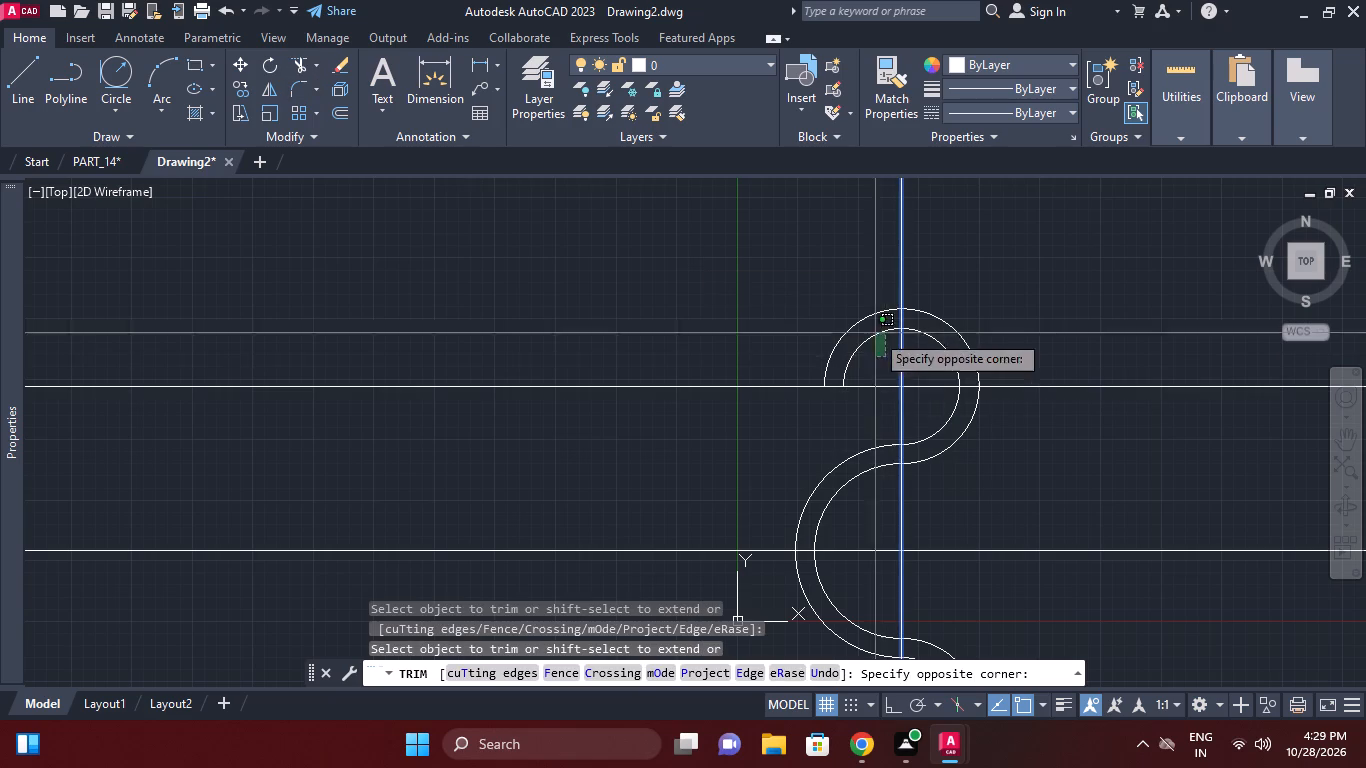
click(855, 292)
right_click(851, 292)
click(913, 307)
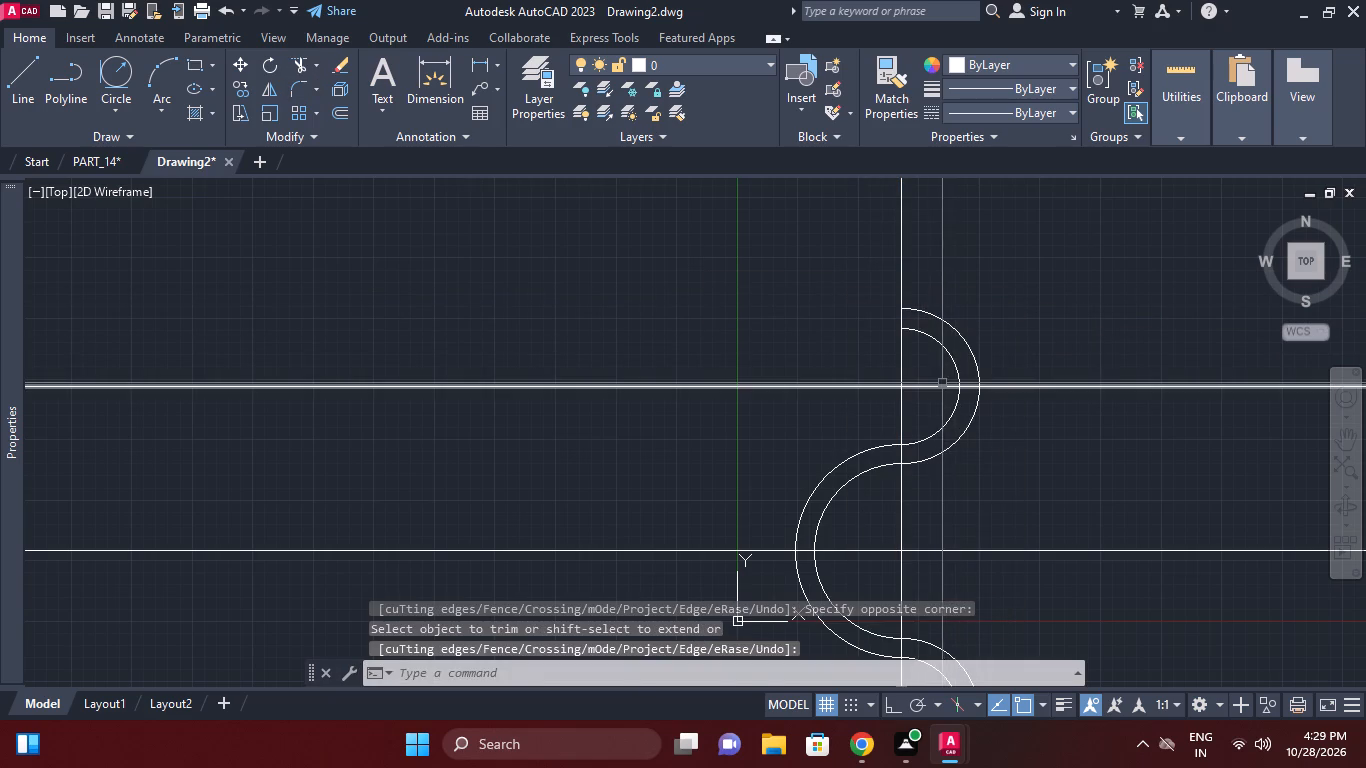
Fillet the vertical centerline and the inner lower arc of the S-band with a 12 mm radius.
middle_drag(942, 383, 919, 294)
scroll(940, 361, down, 1)
middle_click(1006, 394)
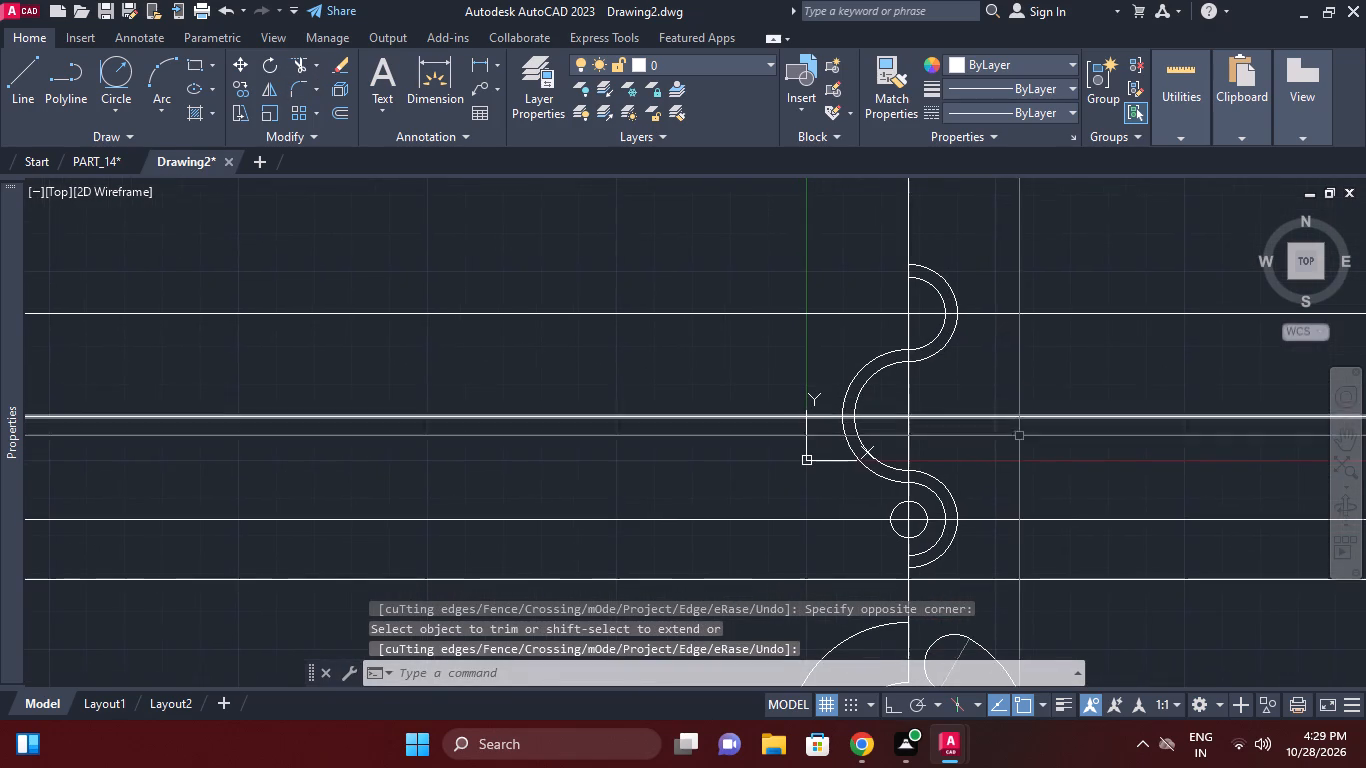
middle_drag(1017, 500, 1016, 457)
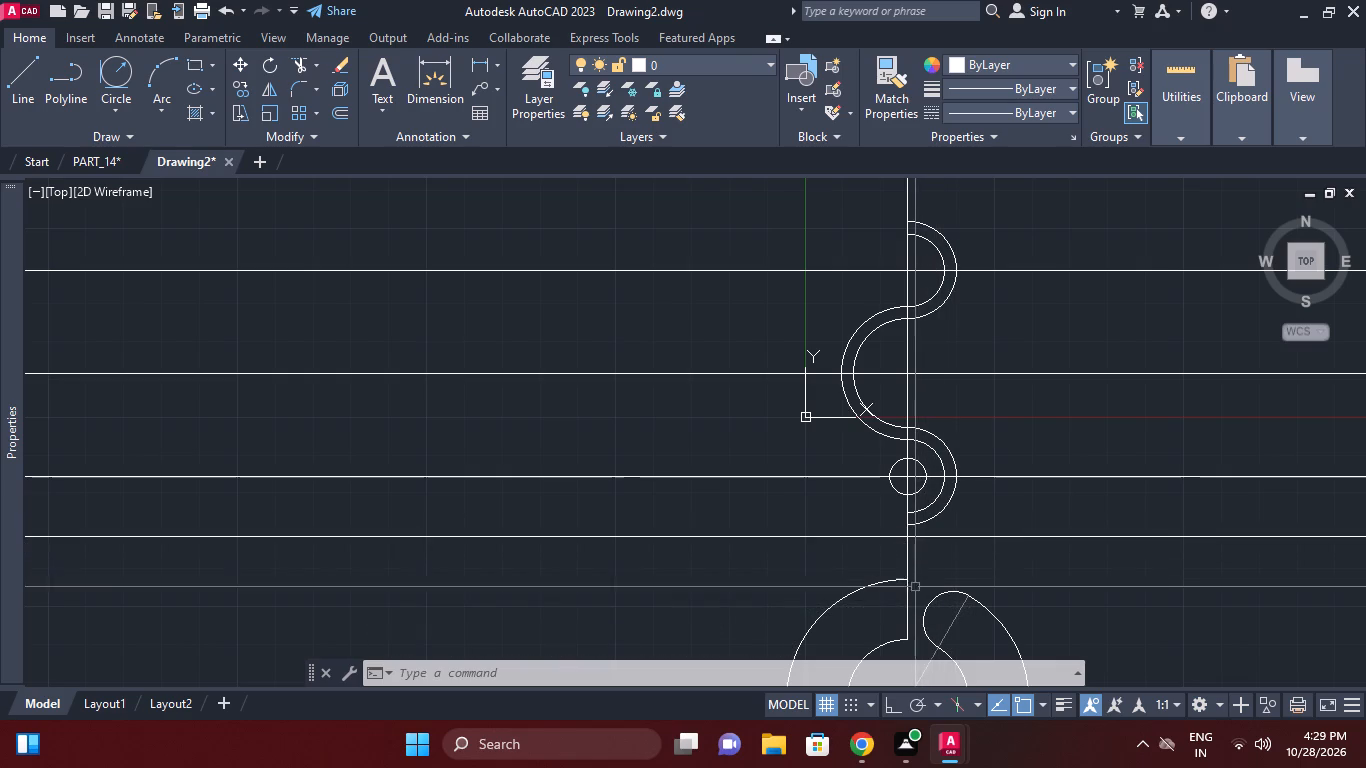
scroll(910, 547, up, 1)
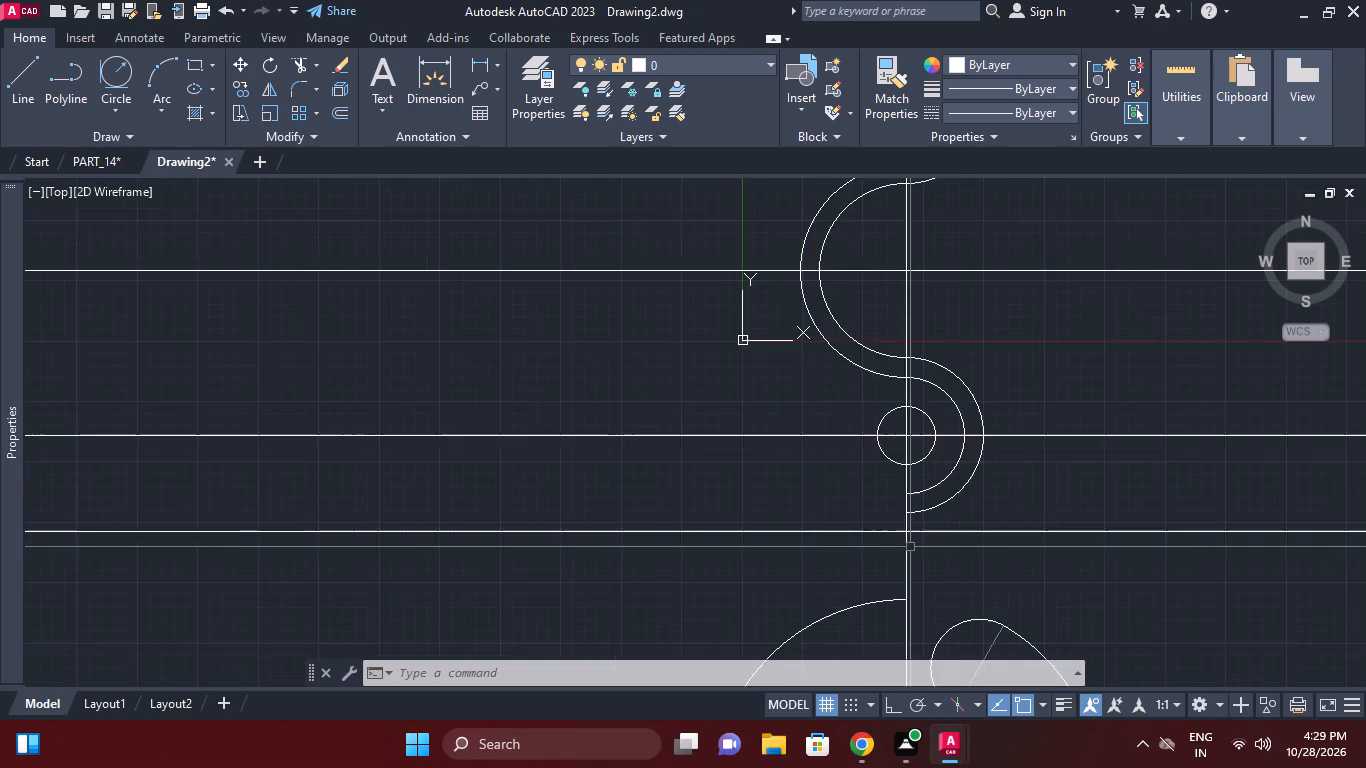
scroll(910, 547, up, 1)
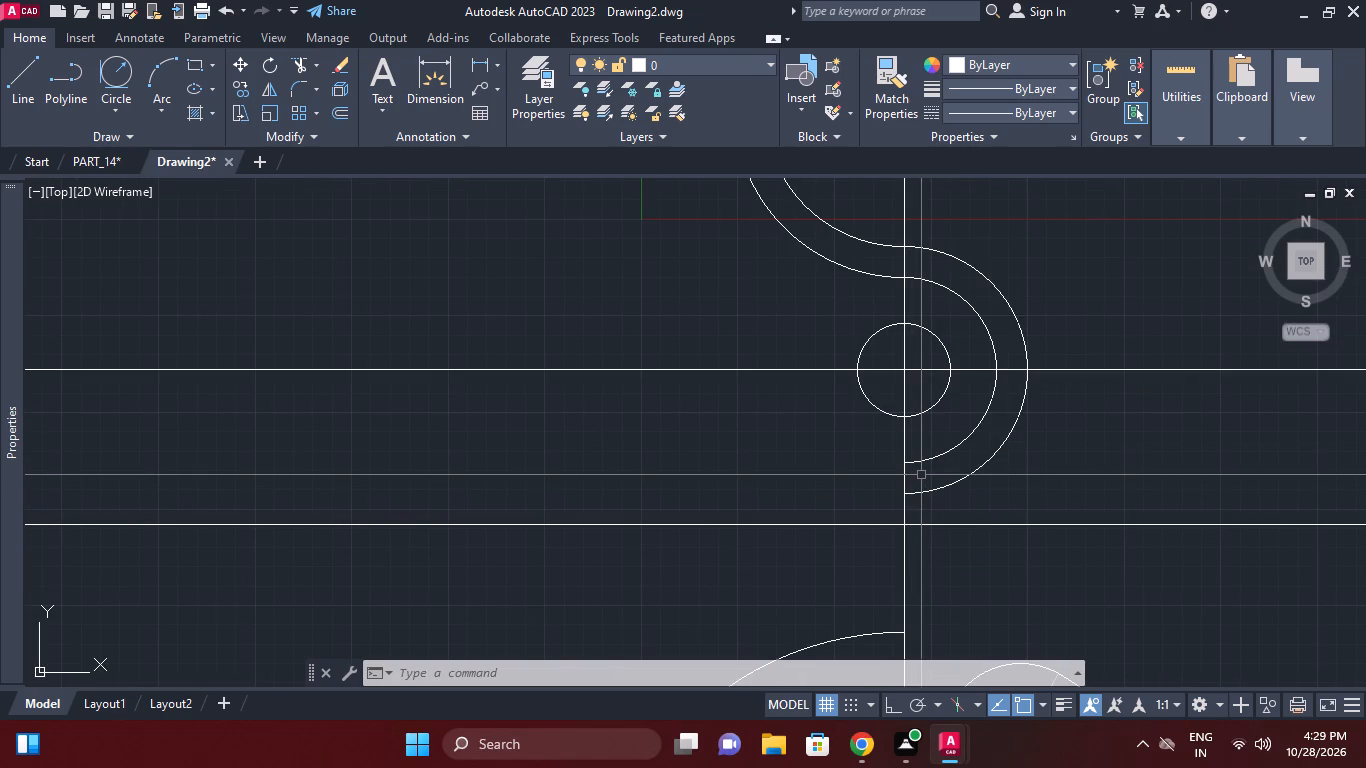
scroll(921, 476, down, 3)
middle_click(984, 493)
scroll(967, 501, up, 1)
middle_click(958, 483)
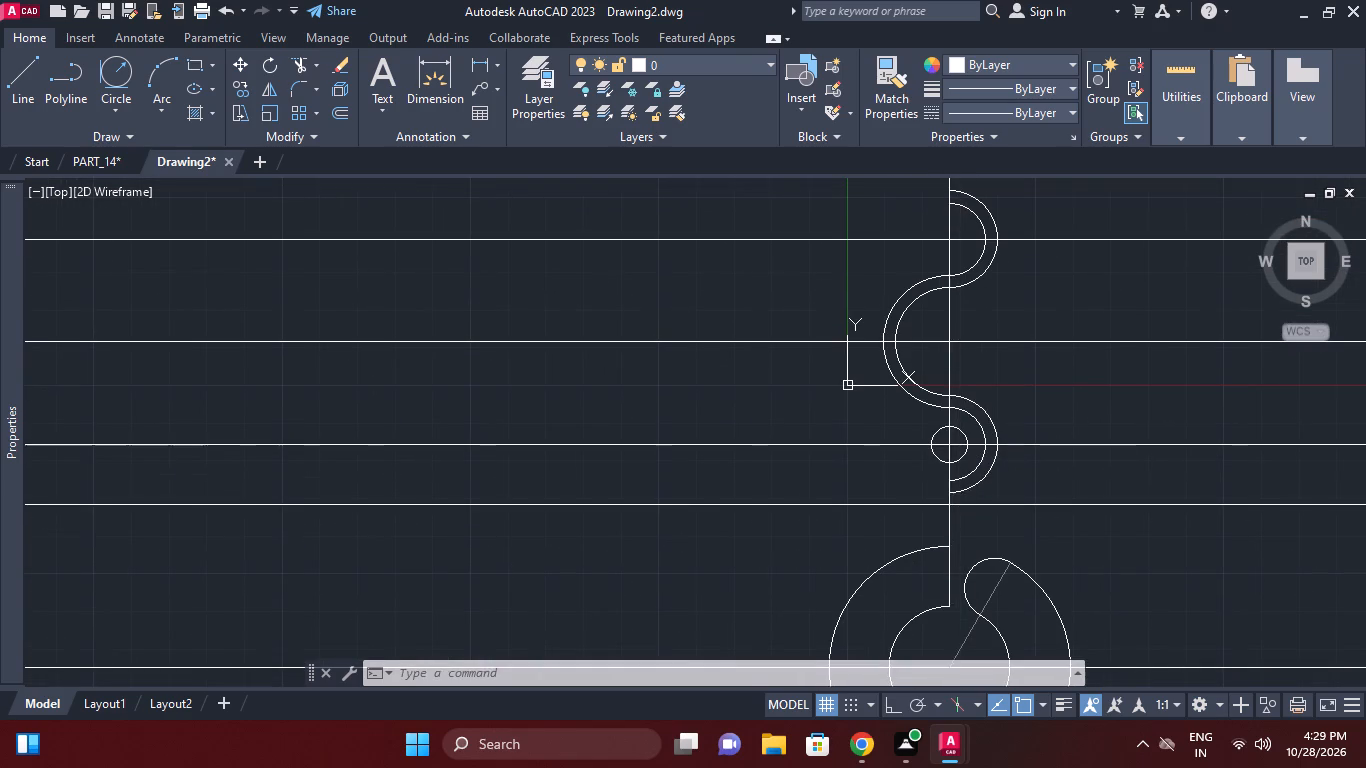
text(f r)
key(space)
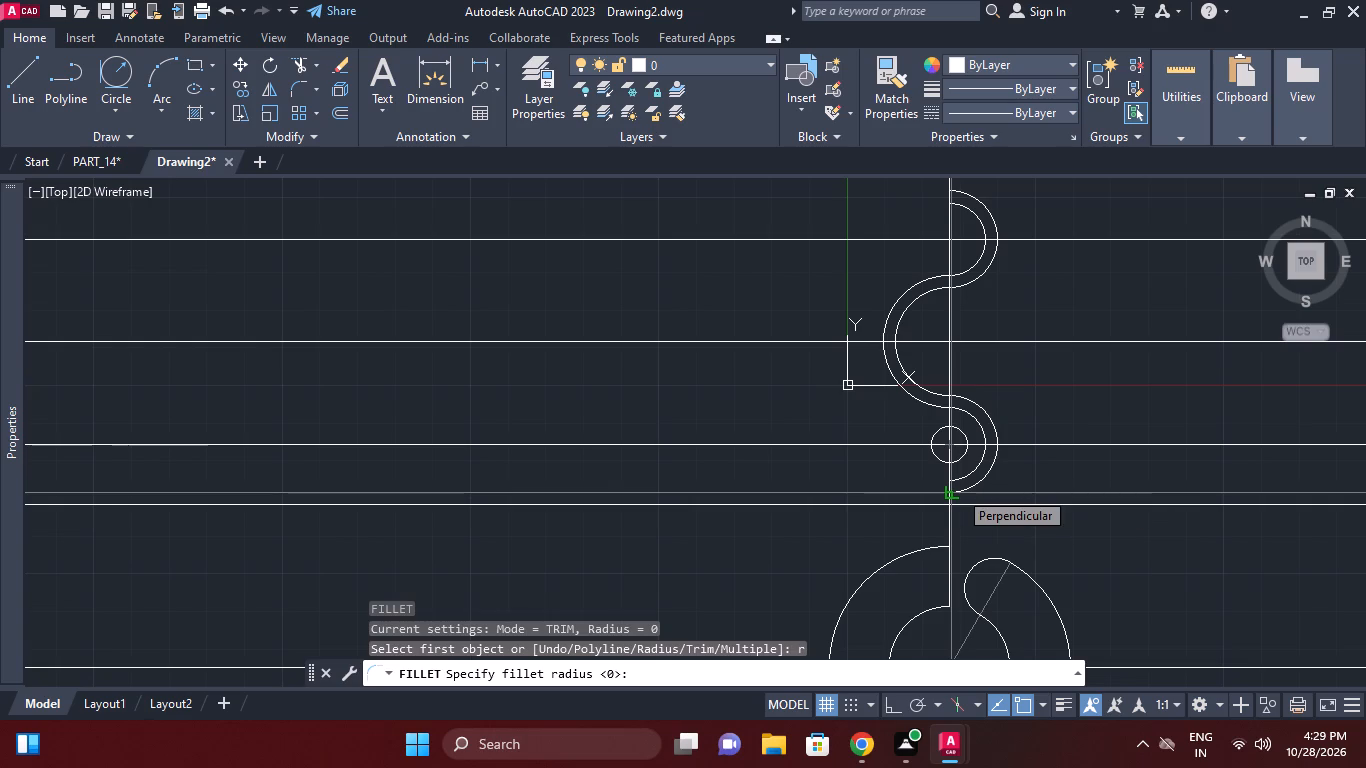
text(12)
key(space)
scroll(952, 464, up, 3)
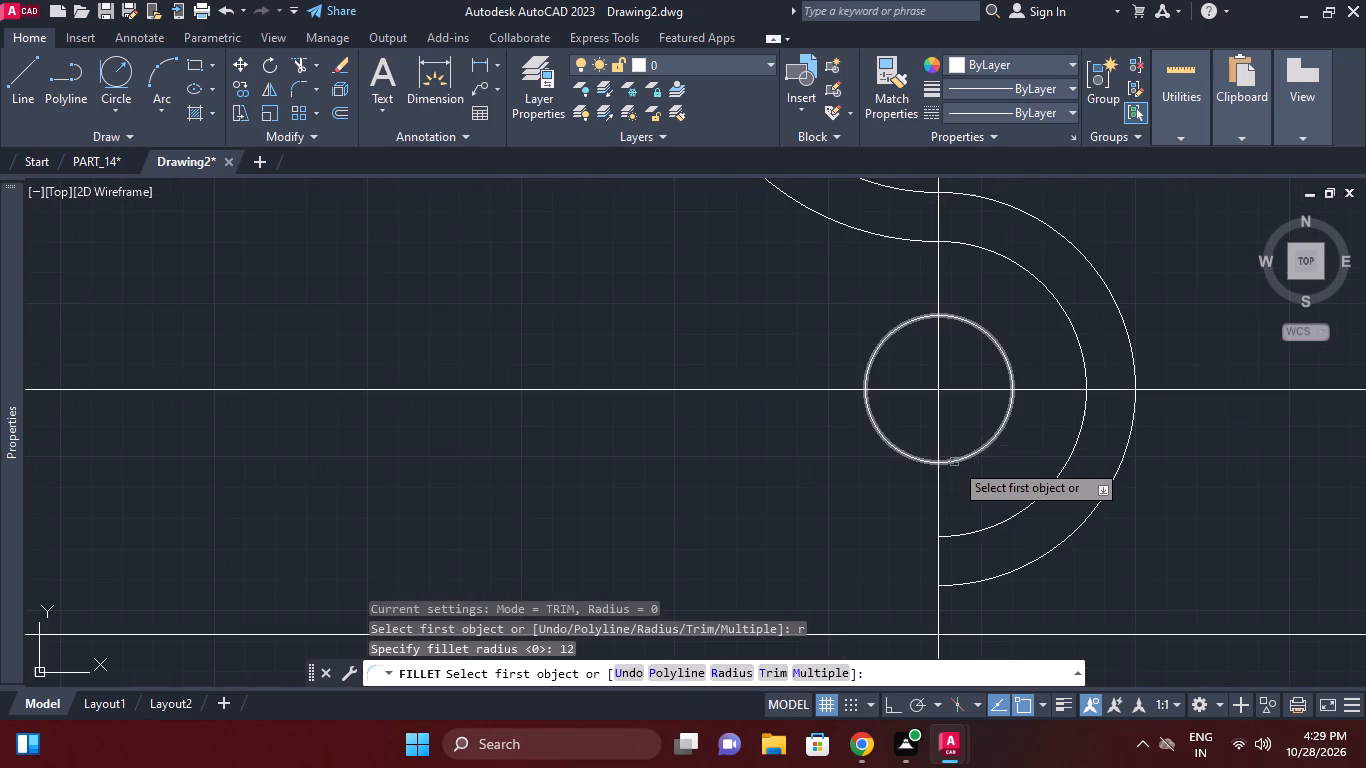
click(938, 552)
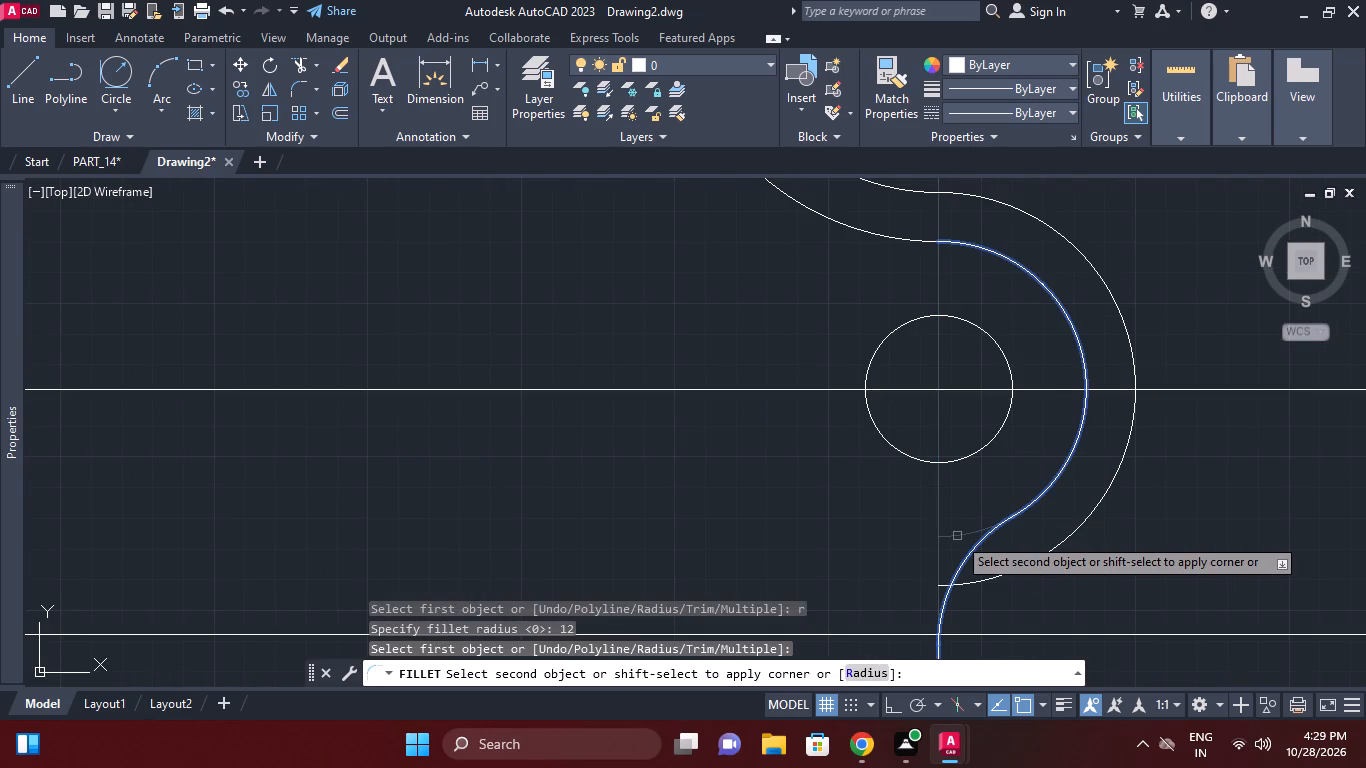
click(957, 536)
middle_drag(1076, 552, 1043, 456)
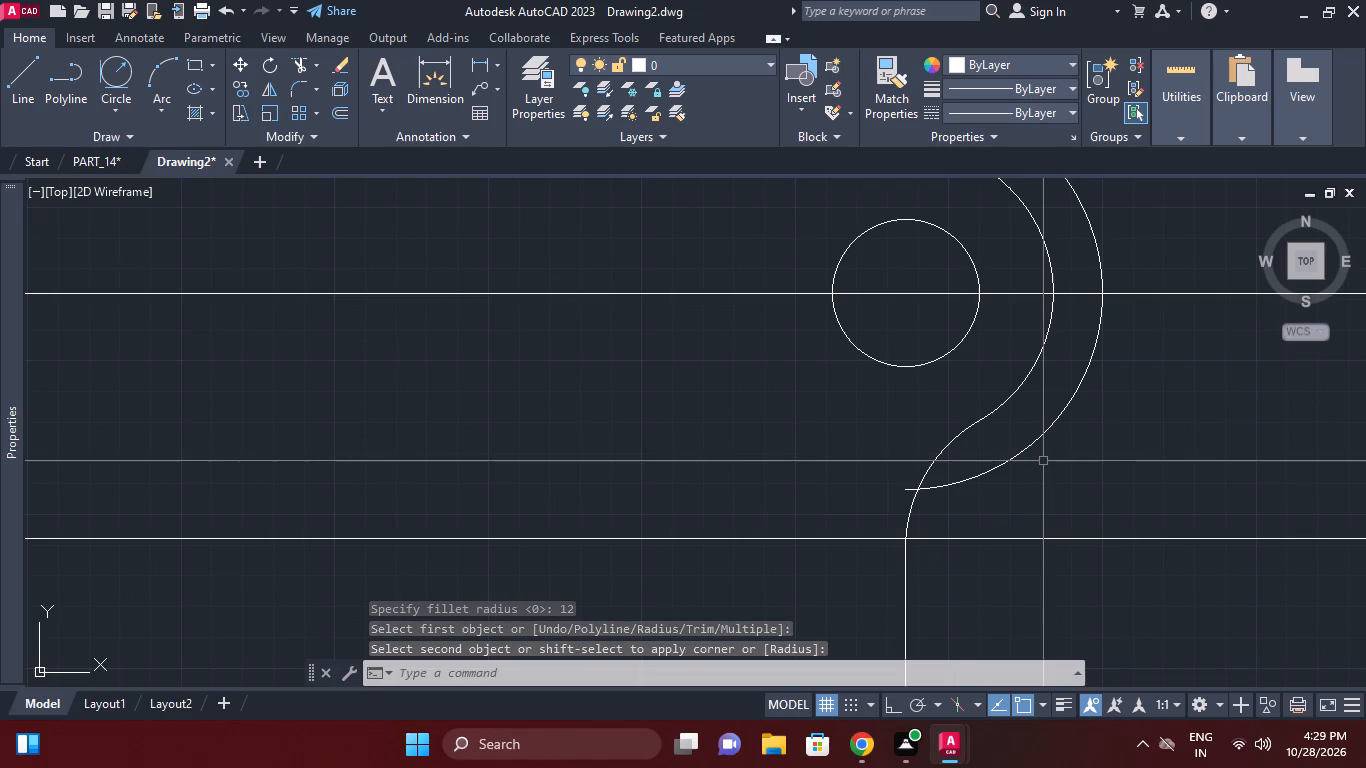
middle_click(1072, 343)
key(Escape)
Measure the horizontal gap between the inner and outer lower arcs along their center line.
key(d)
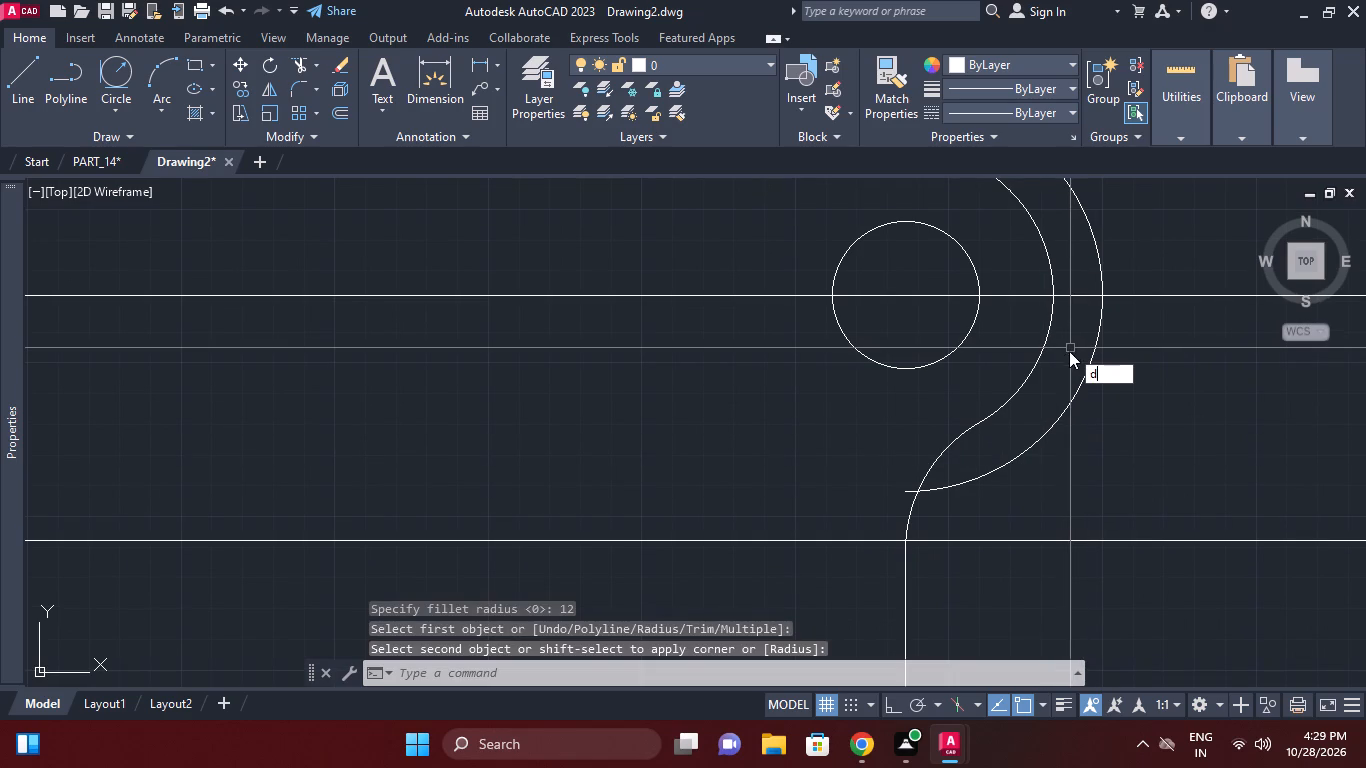
key(l)
text(i)
key(space)
click(1057, 294)
click(1104, 292)
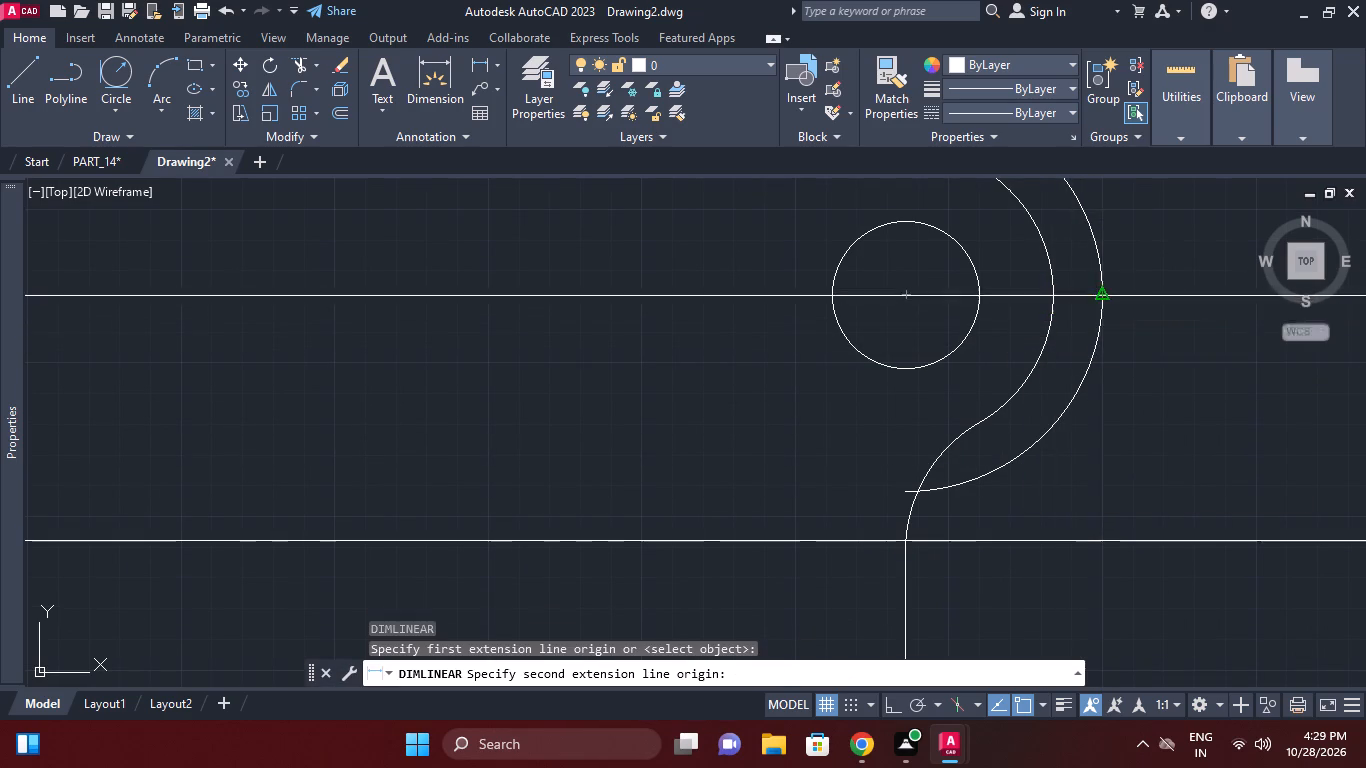
key(Escape)
key(space)
key(Escape)
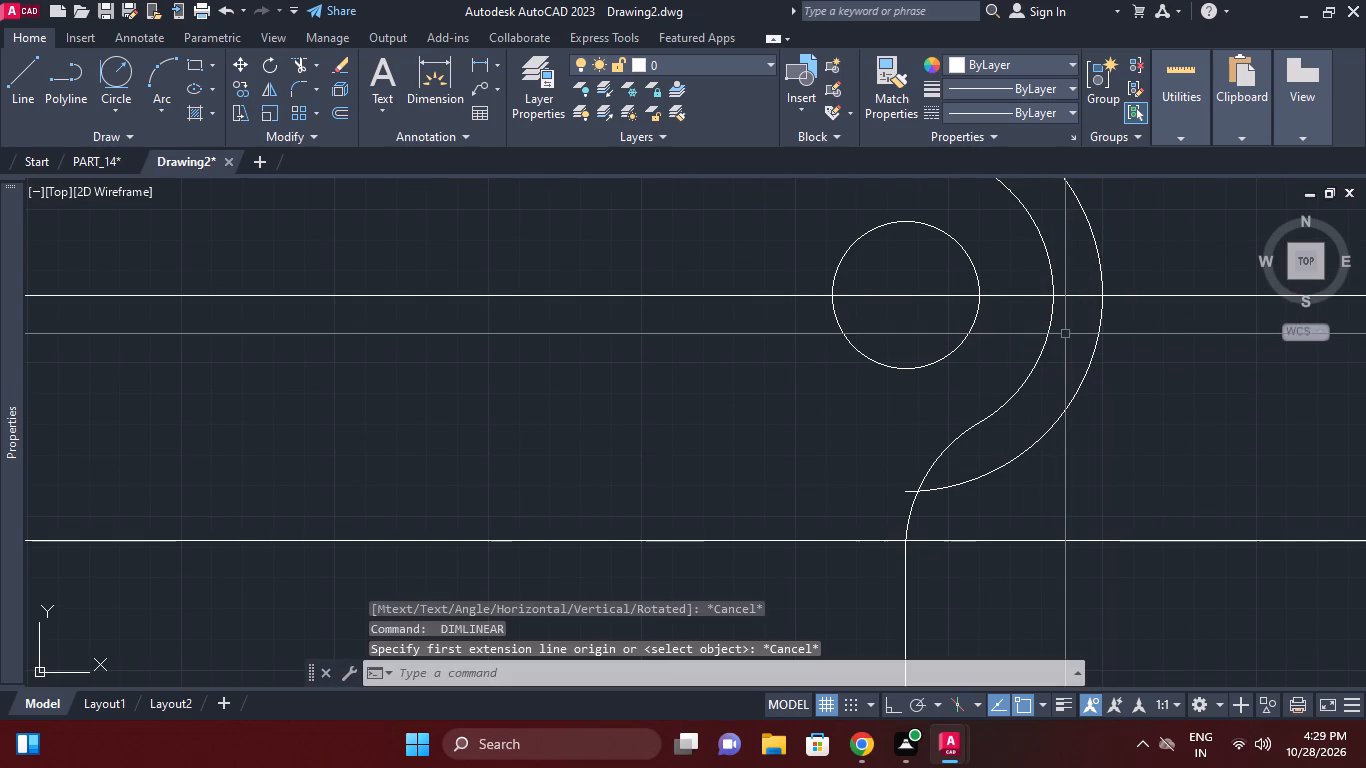
Offset the 12 mm fillet arc by 4 mm to its right-hand, concave side.
text(o)
key(space)
key(4)
key(space)
click(951, 448)
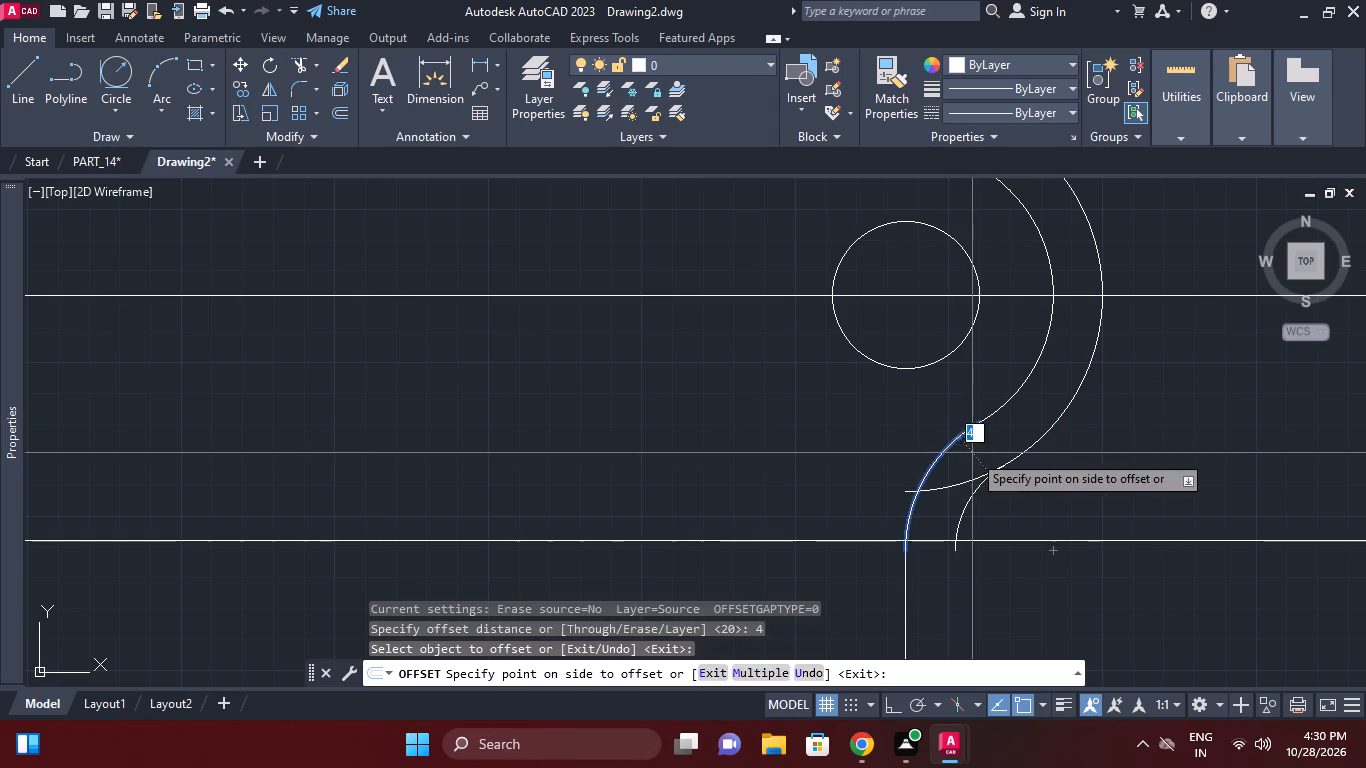
click(972, 453)
key(Escape)
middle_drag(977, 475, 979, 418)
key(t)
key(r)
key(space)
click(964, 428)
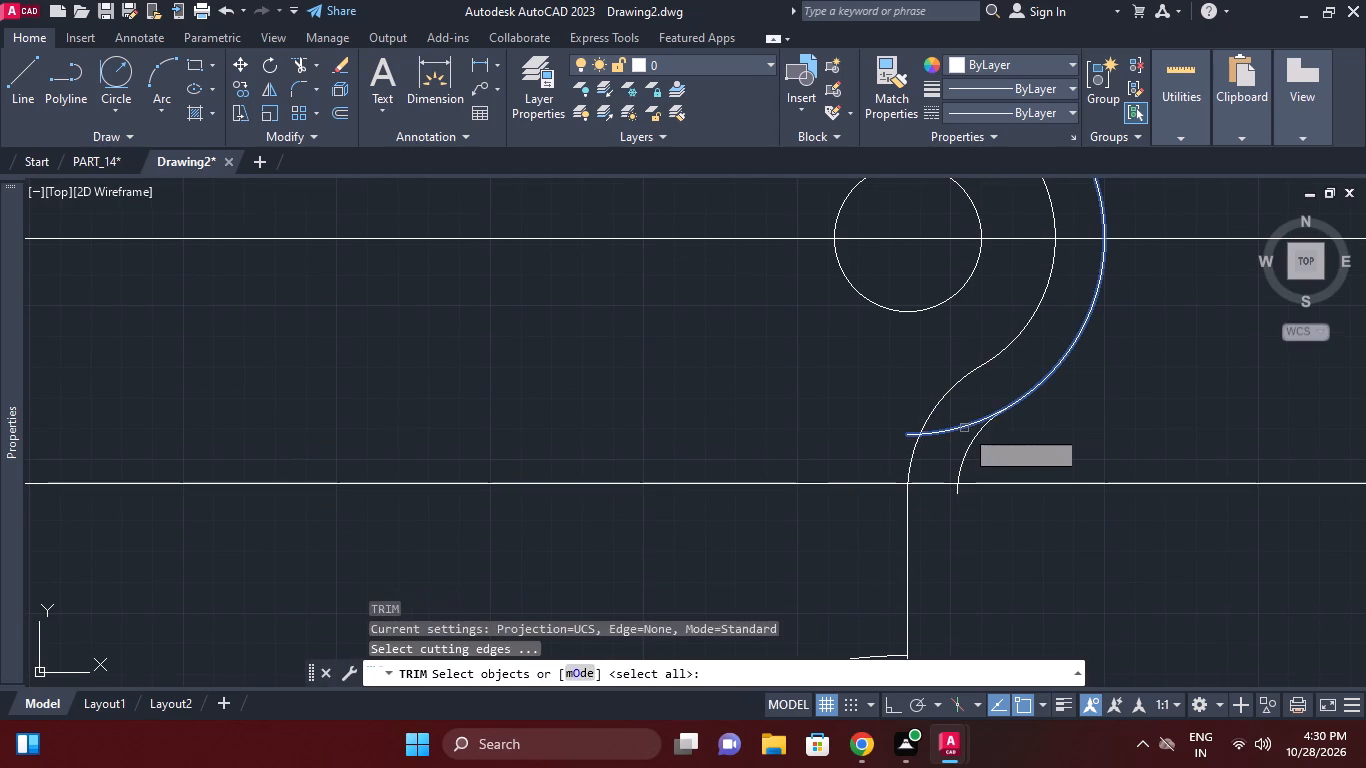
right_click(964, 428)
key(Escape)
Trim the end of the outer lower arc that extends past the offset fillet arc, using the offset arc as cutting edge.
key(space)
click(980, 433)
key(space)
click(970, 424)
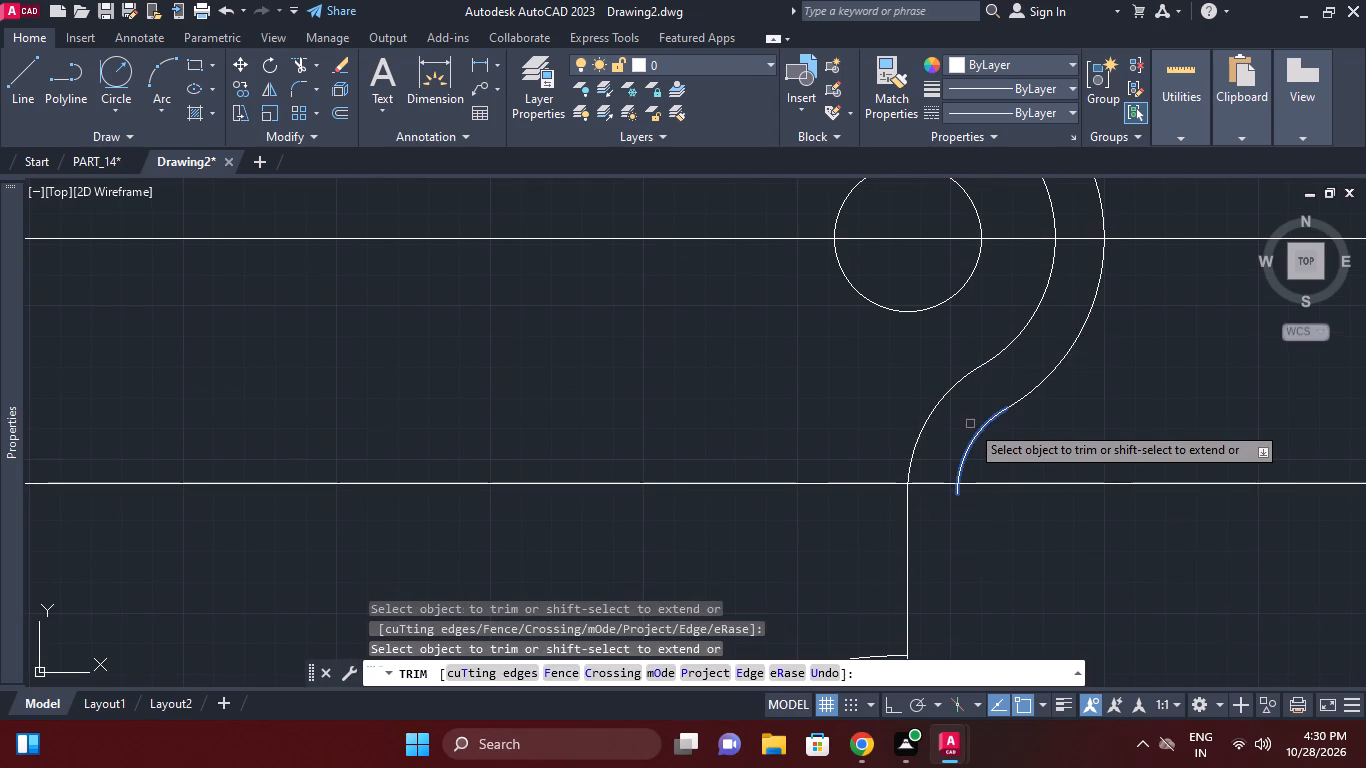
right_click(970, 424)
key(Escape)
middle_click(1011, 430)
key(Escape)
key(Escape)
key(Escape)
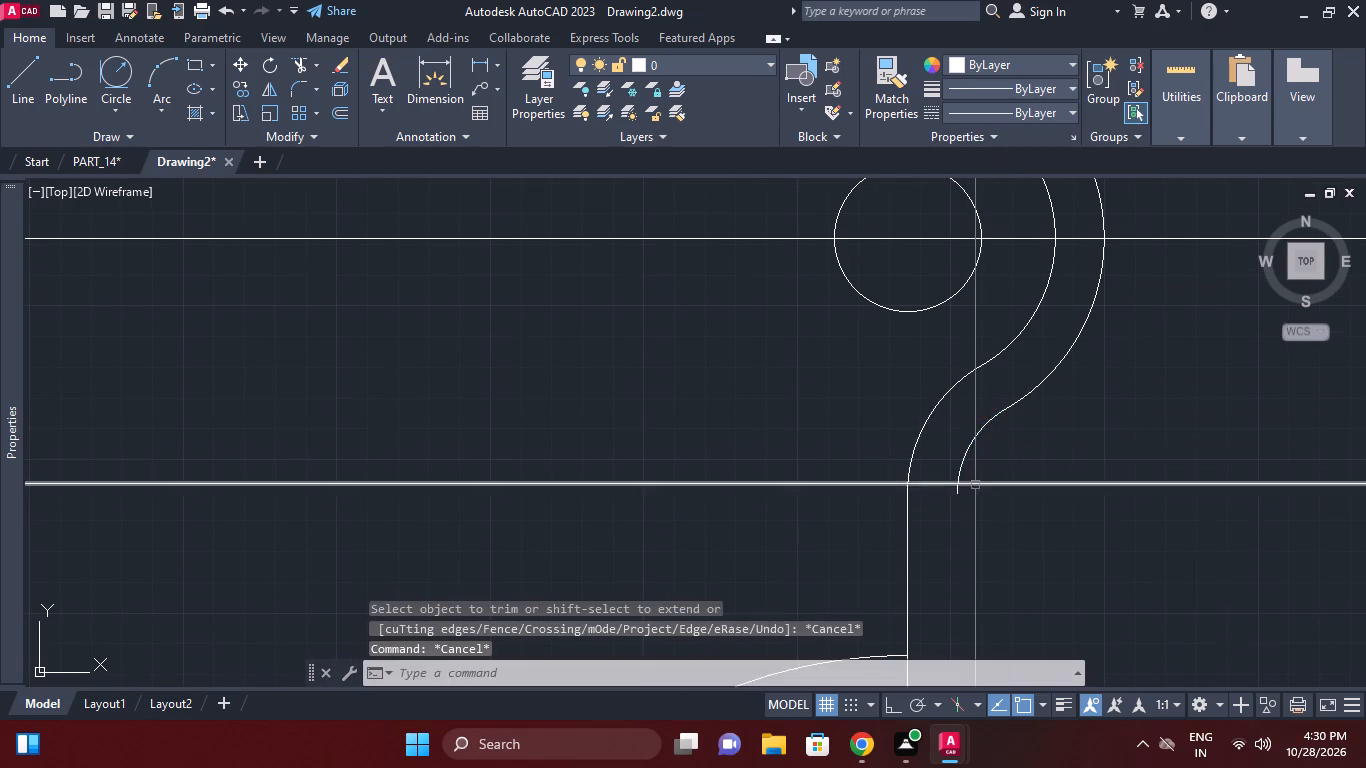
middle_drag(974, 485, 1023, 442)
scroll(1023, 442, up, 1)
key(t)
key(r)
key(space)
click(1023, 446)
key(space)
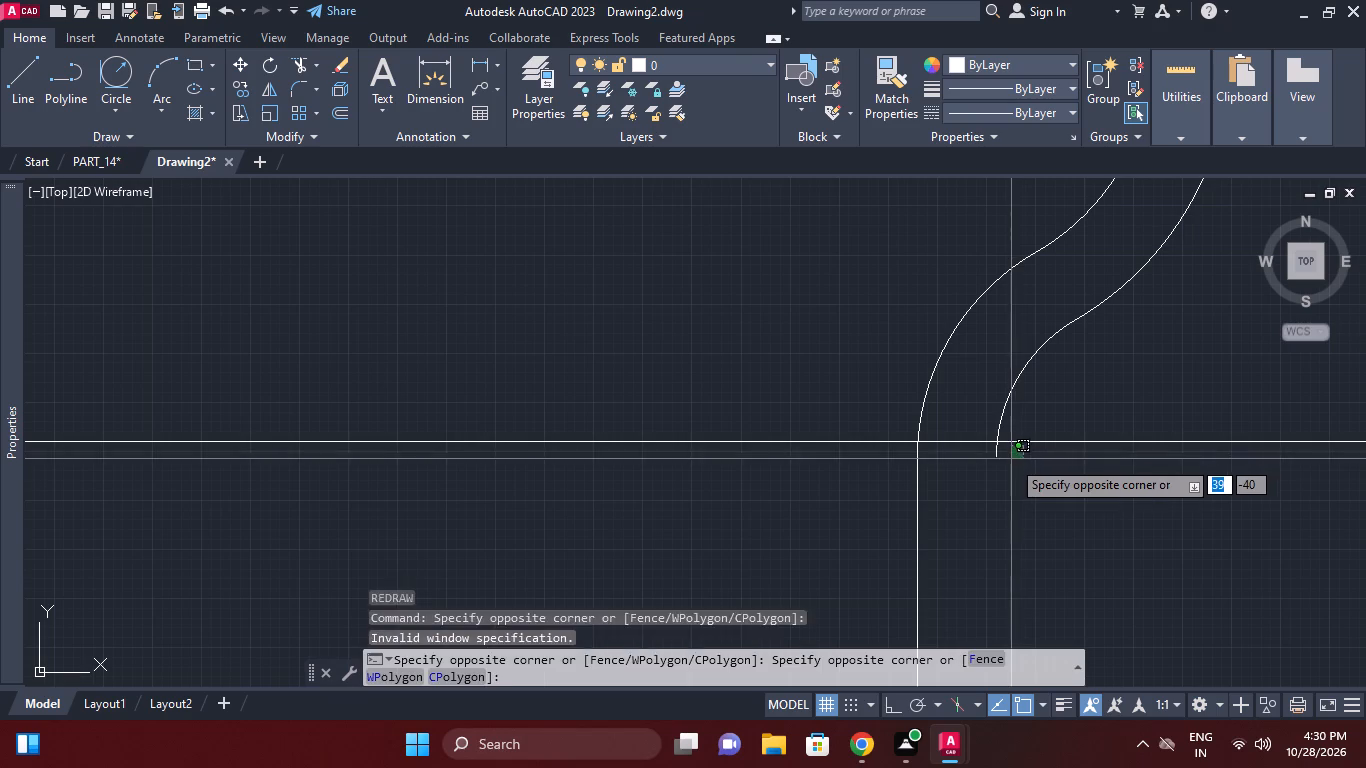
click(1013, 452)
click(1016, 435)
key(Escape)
Trim the end of the offset fillet arc that extends below the horizontal construction line, using that line as cutting edge.
text(tr)
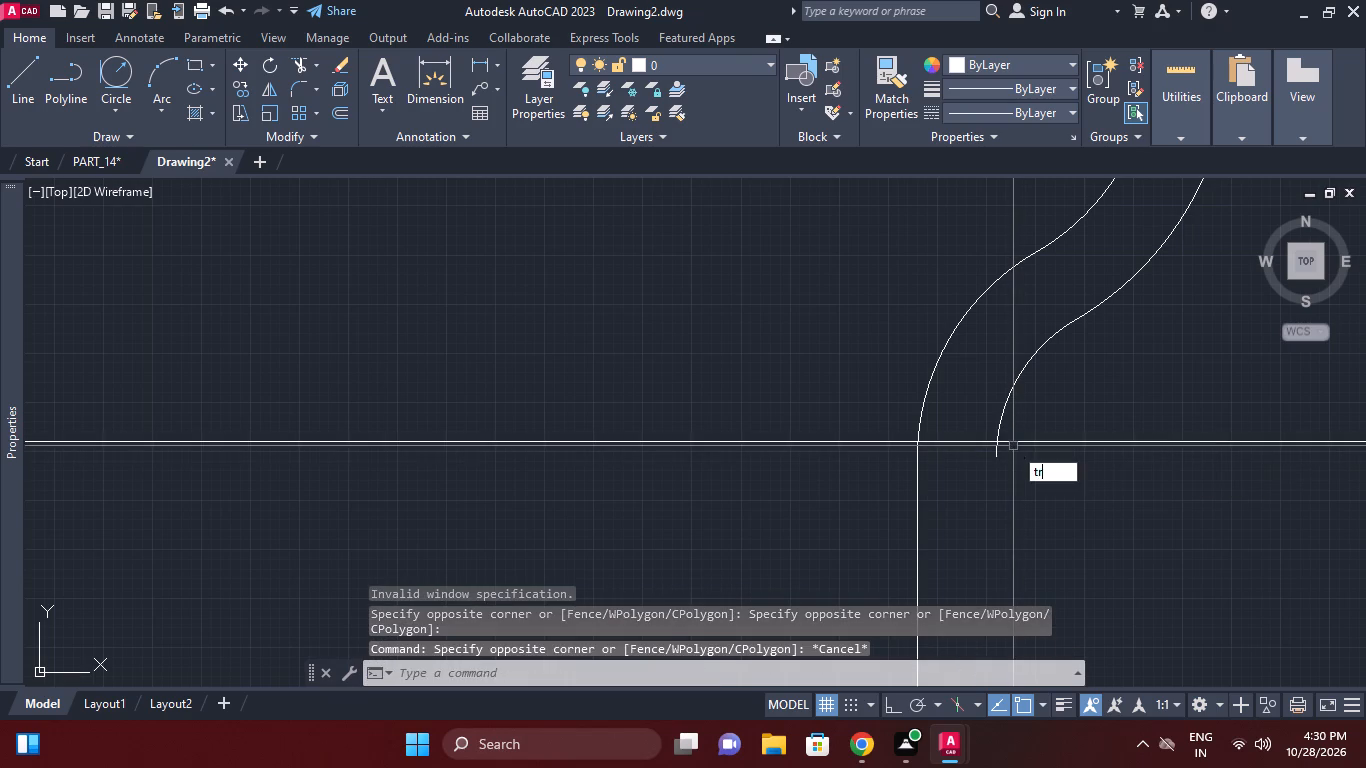
key(space)
click(1014, 442)
key(space)
click(1001, 452)
click(994, 449)
right_click(1000, 457)
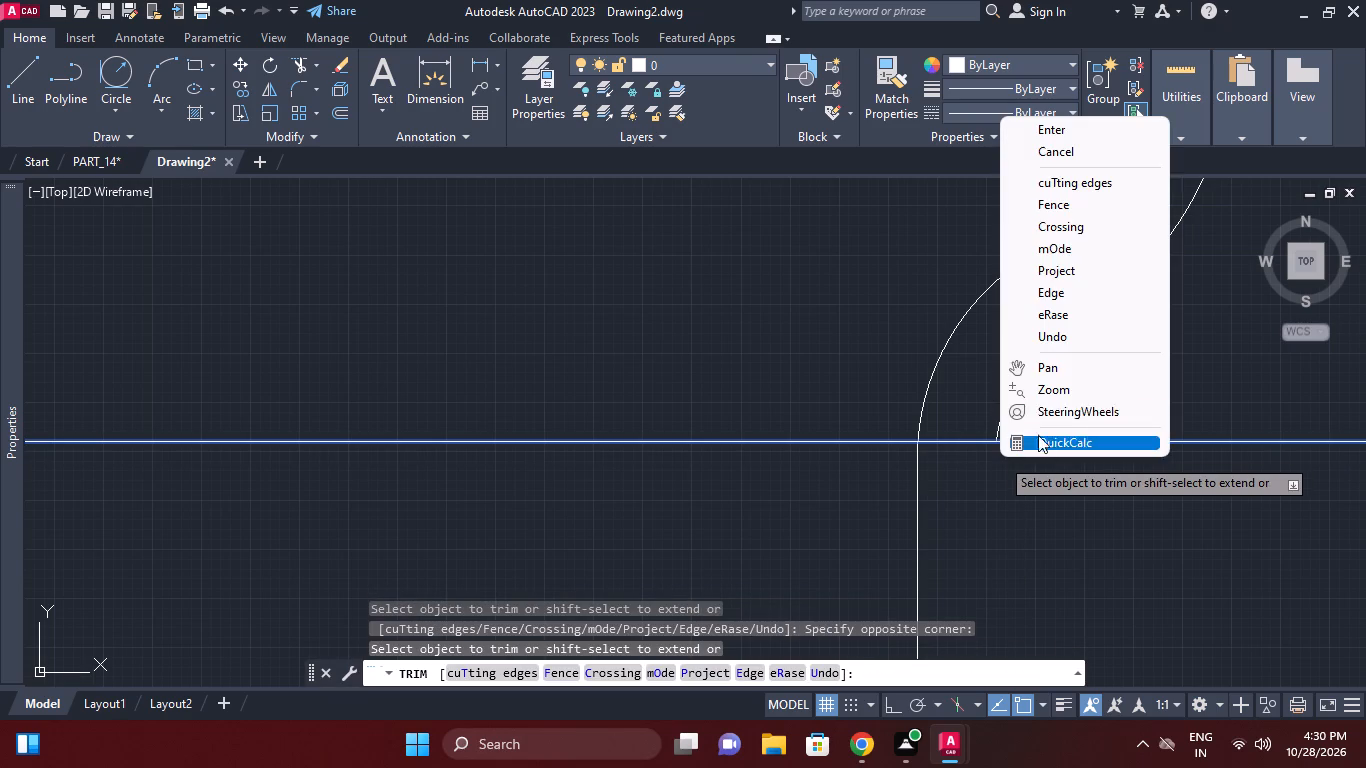
click(1063, 154)
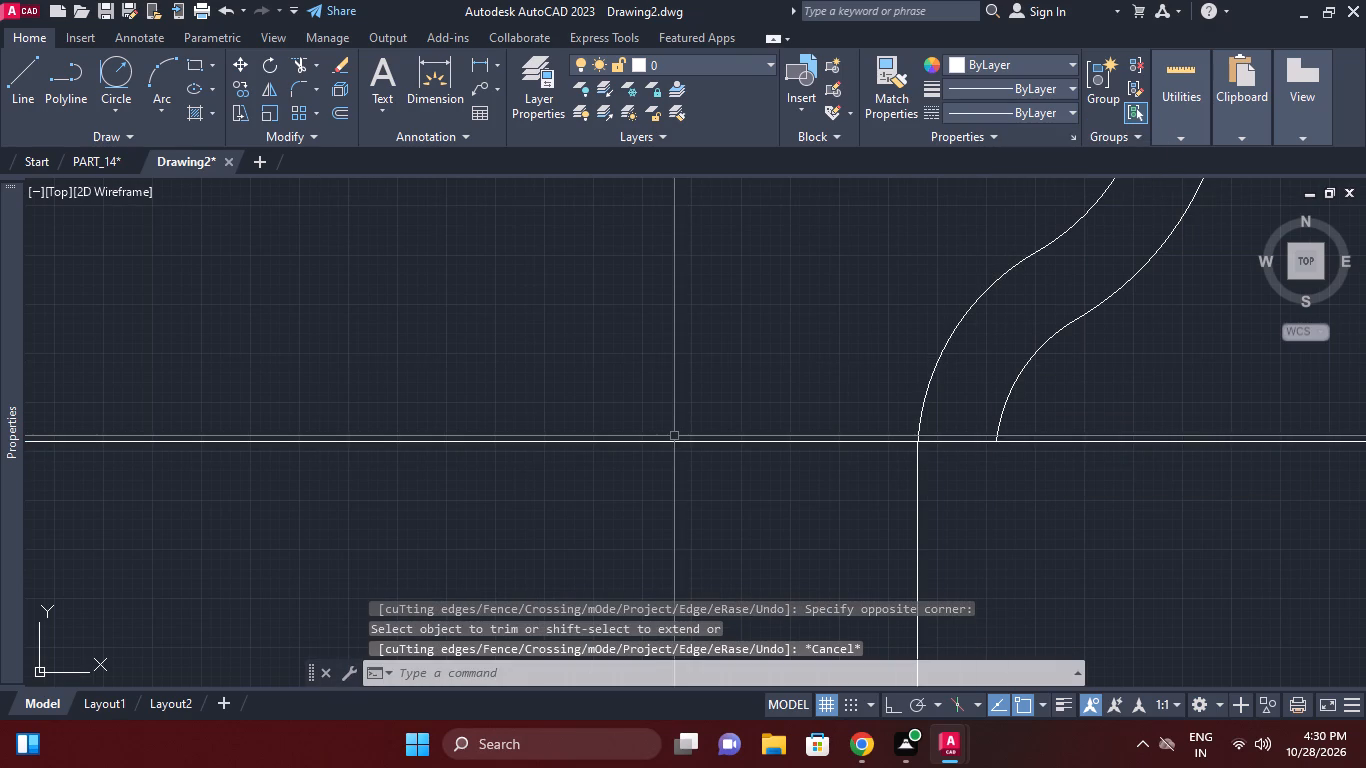
Trim the horizontal construction line at the S-band's lower end on both sides, keeping only the short segment closing the band.
scroll(721, 479, down, 3)
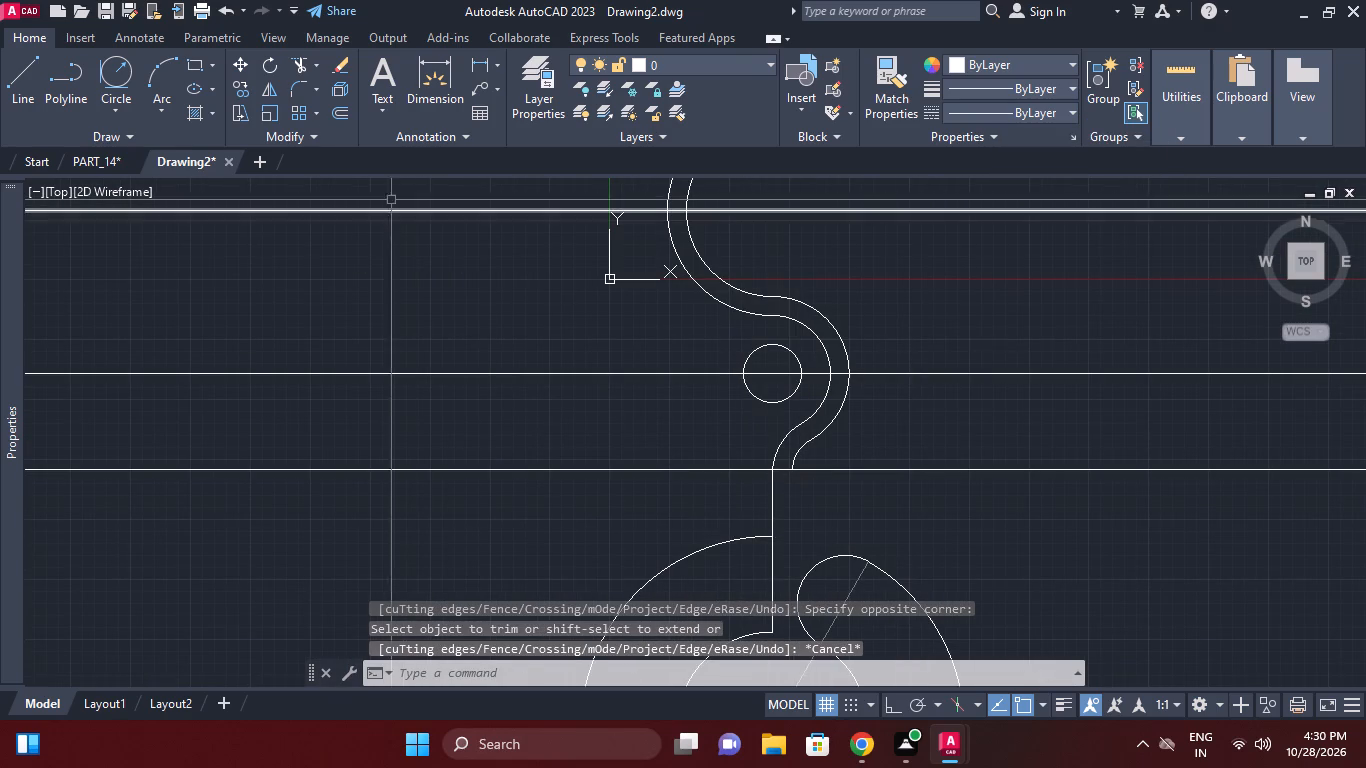
click(301, 72)
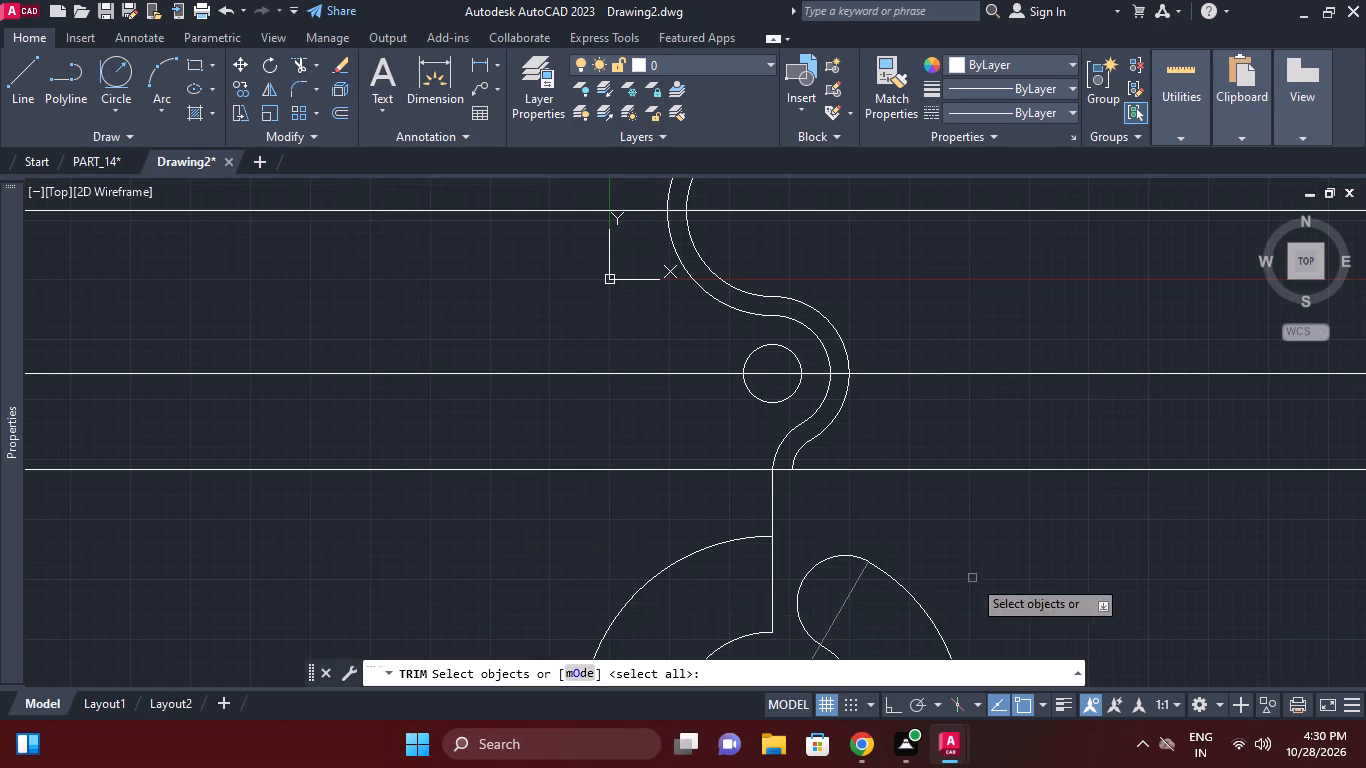
key(space)
click(828, 472)
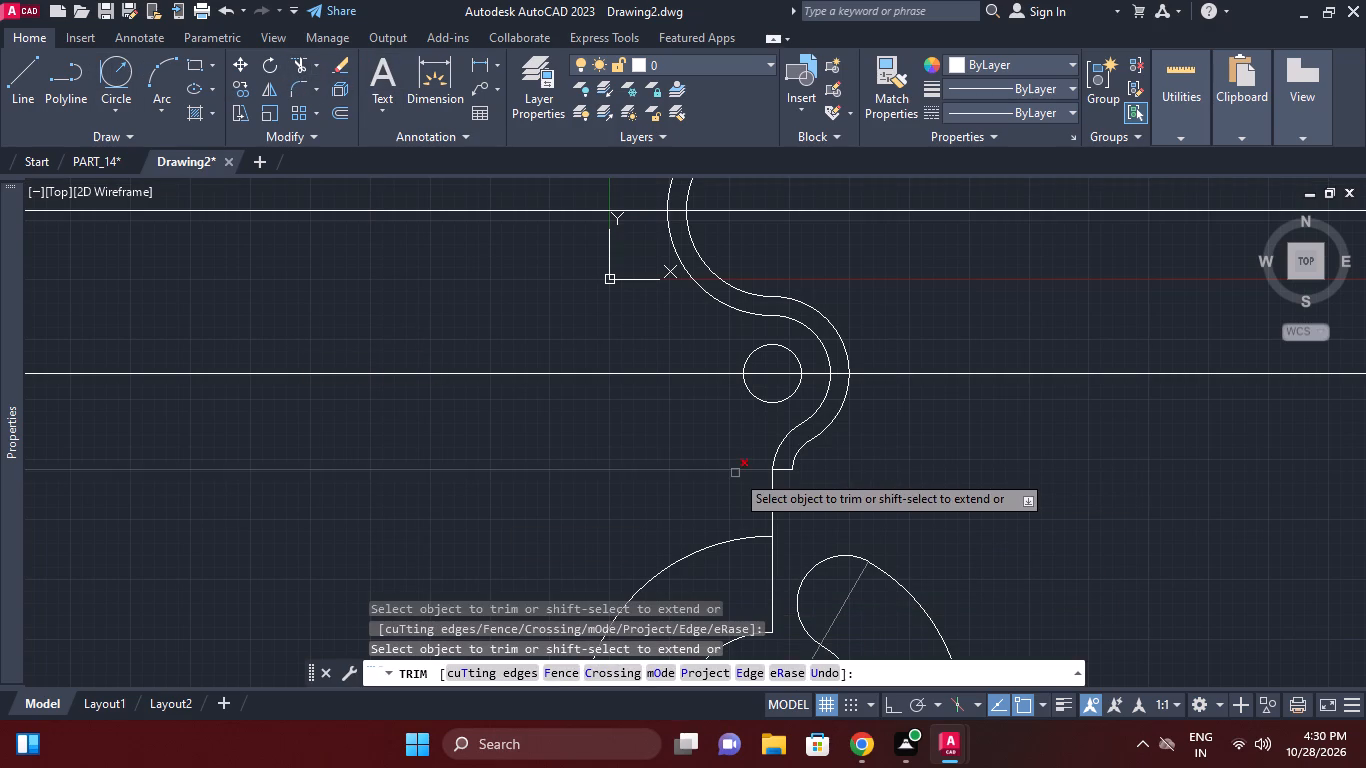
click(735, 473)
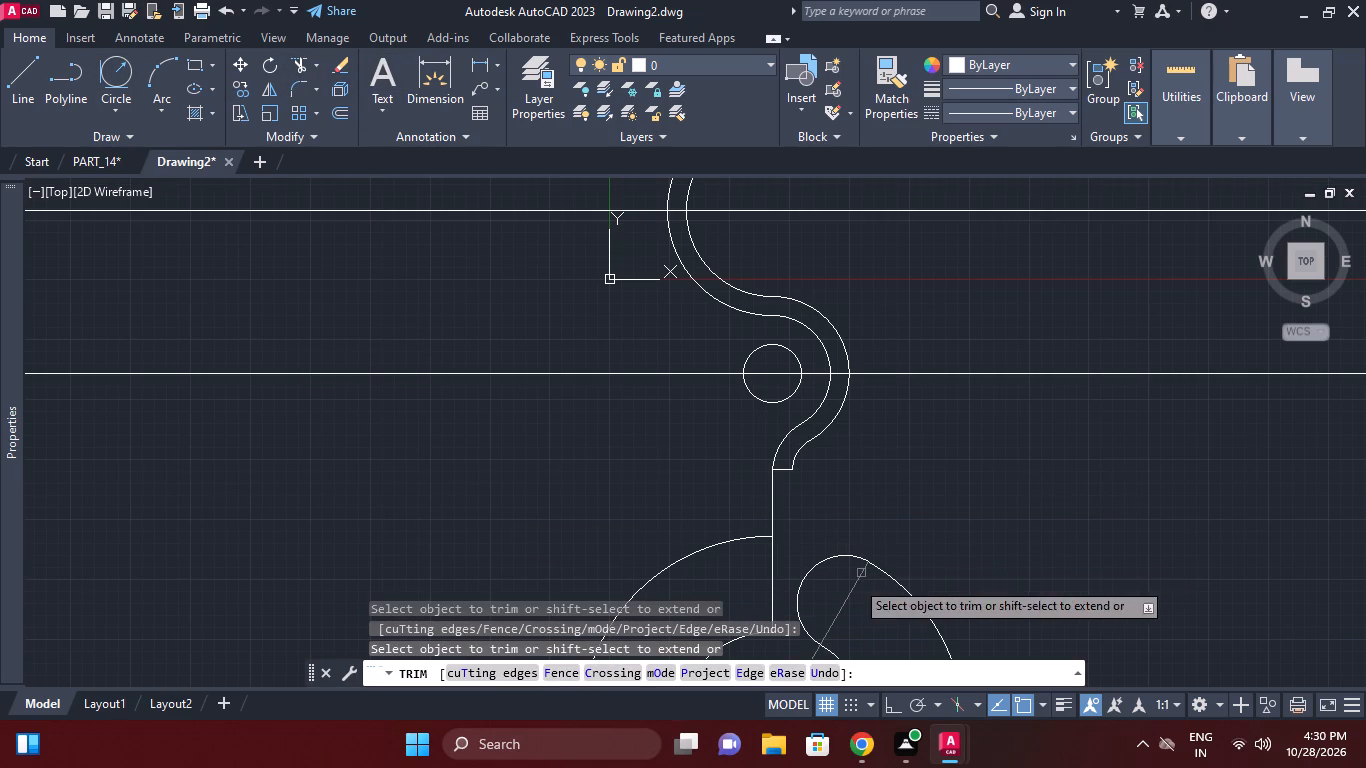
key(Escape)
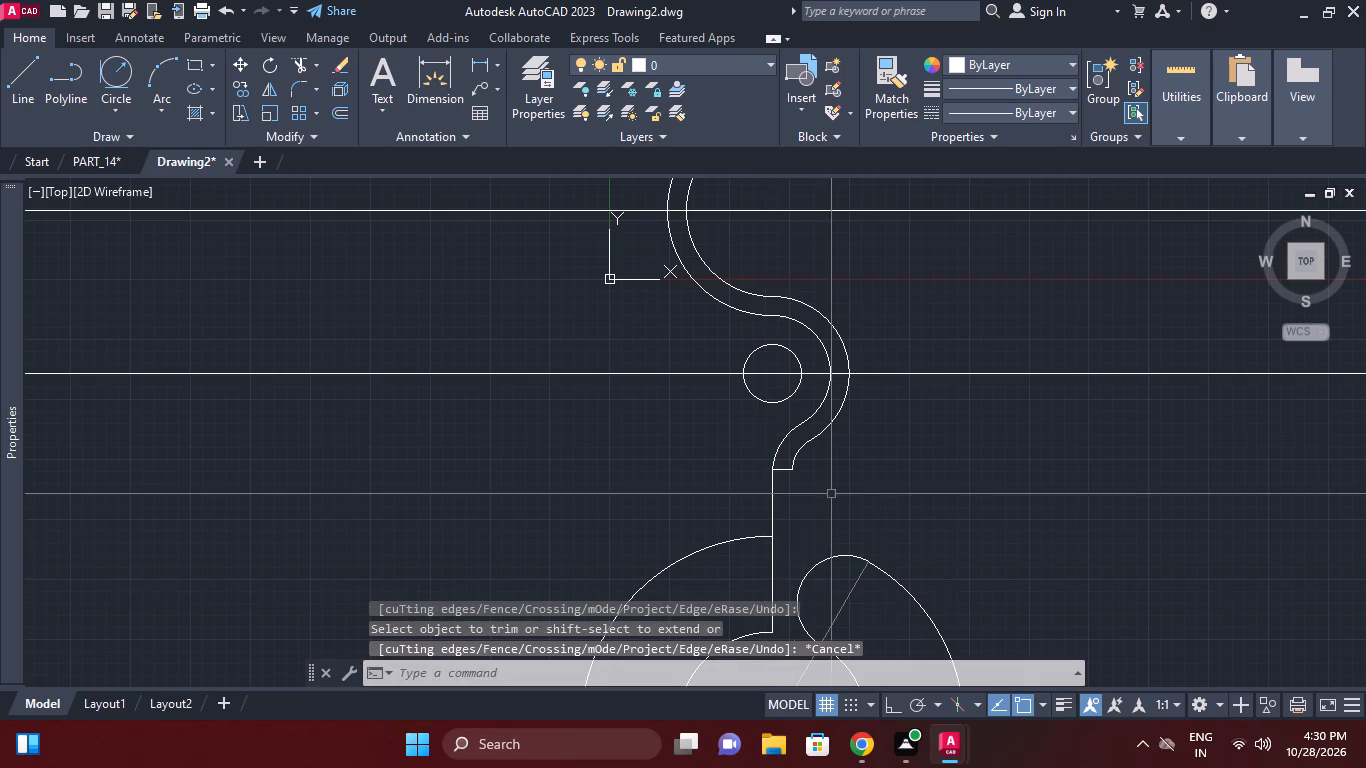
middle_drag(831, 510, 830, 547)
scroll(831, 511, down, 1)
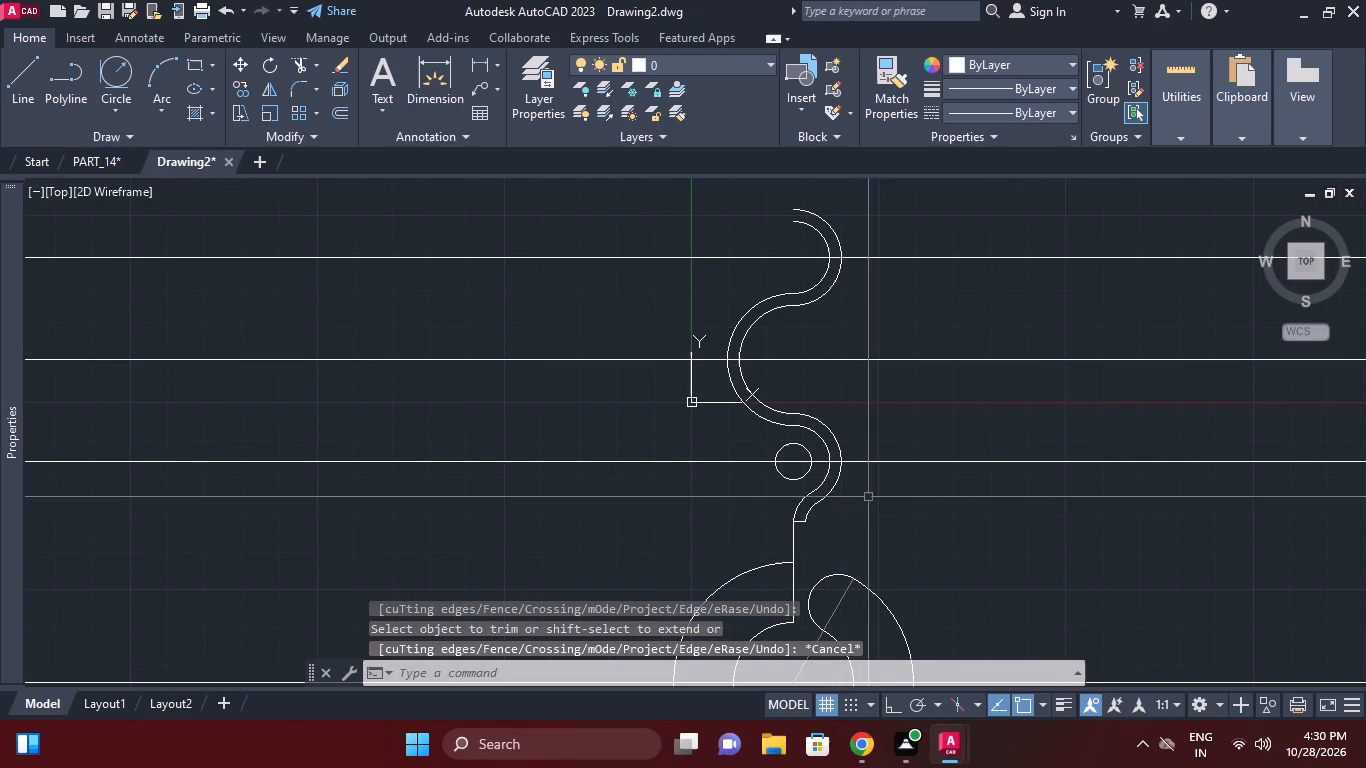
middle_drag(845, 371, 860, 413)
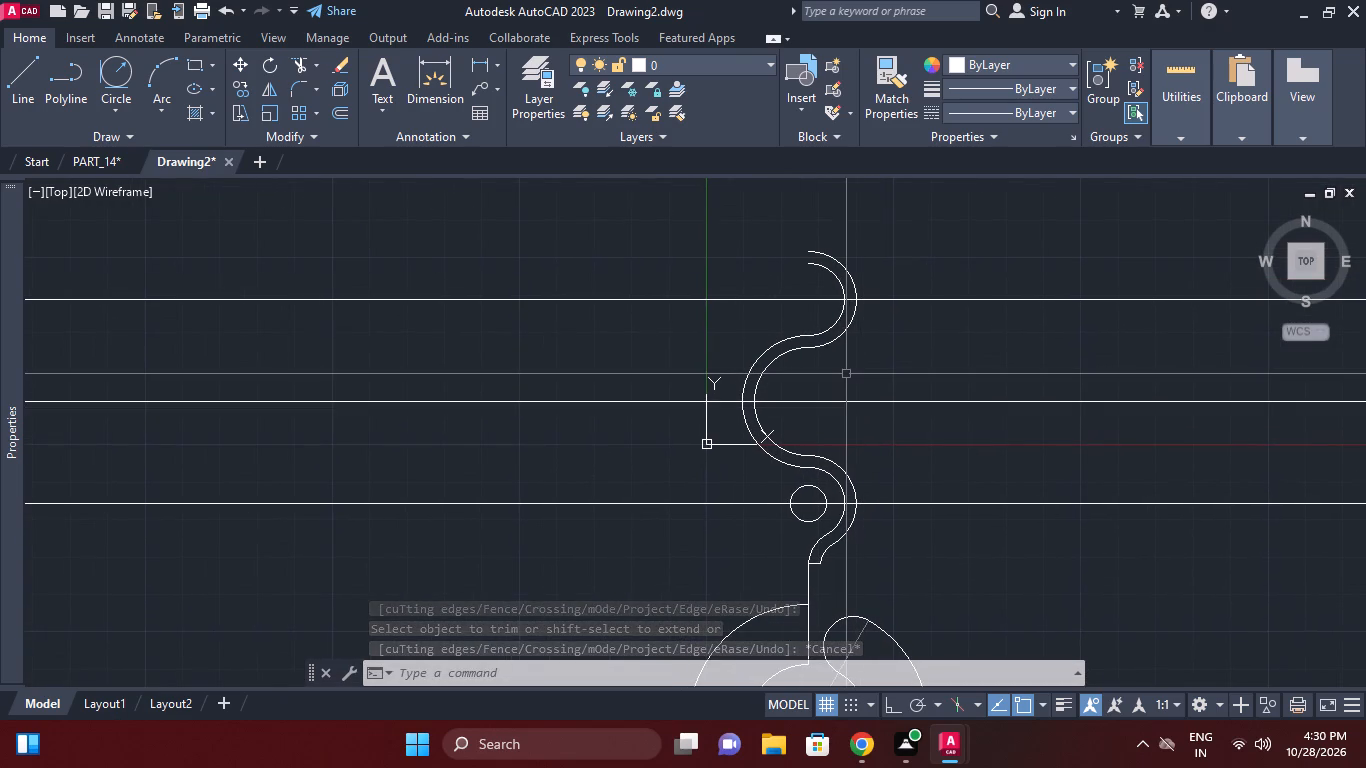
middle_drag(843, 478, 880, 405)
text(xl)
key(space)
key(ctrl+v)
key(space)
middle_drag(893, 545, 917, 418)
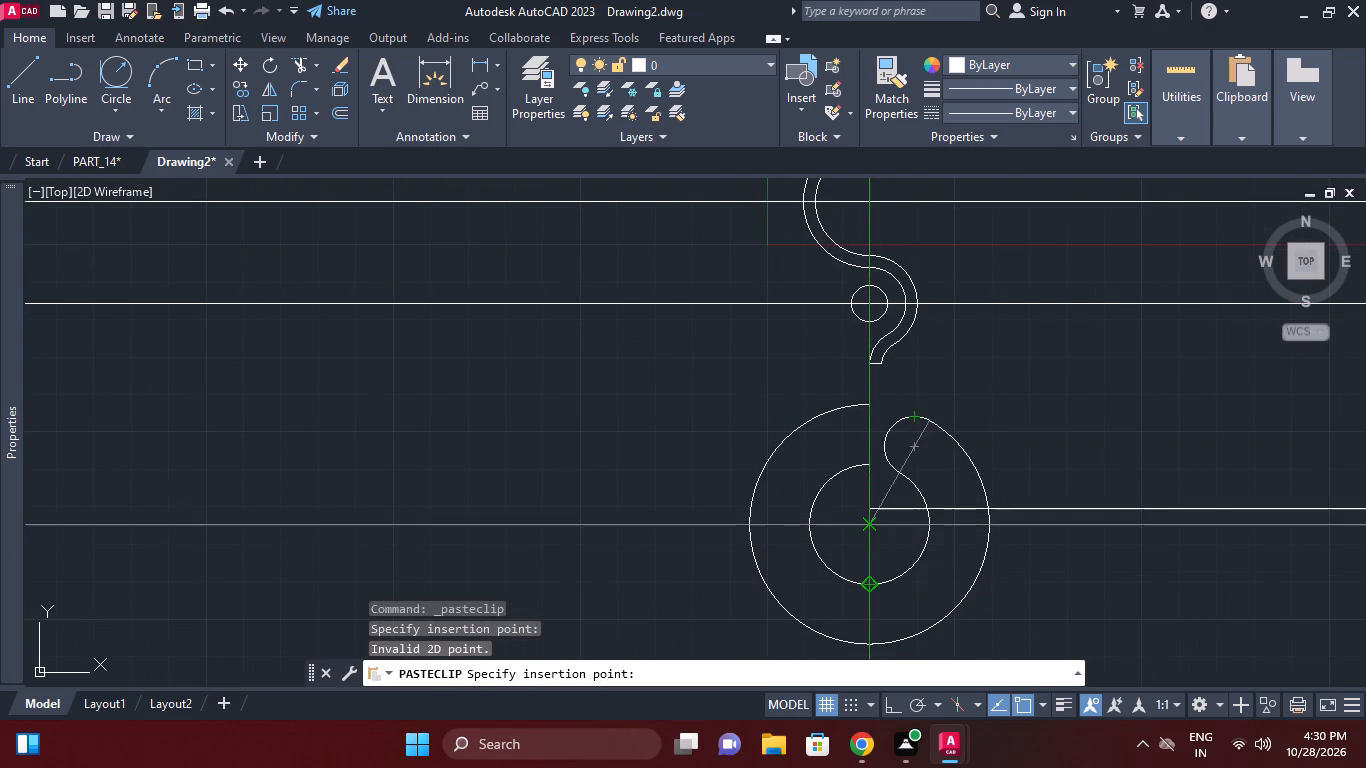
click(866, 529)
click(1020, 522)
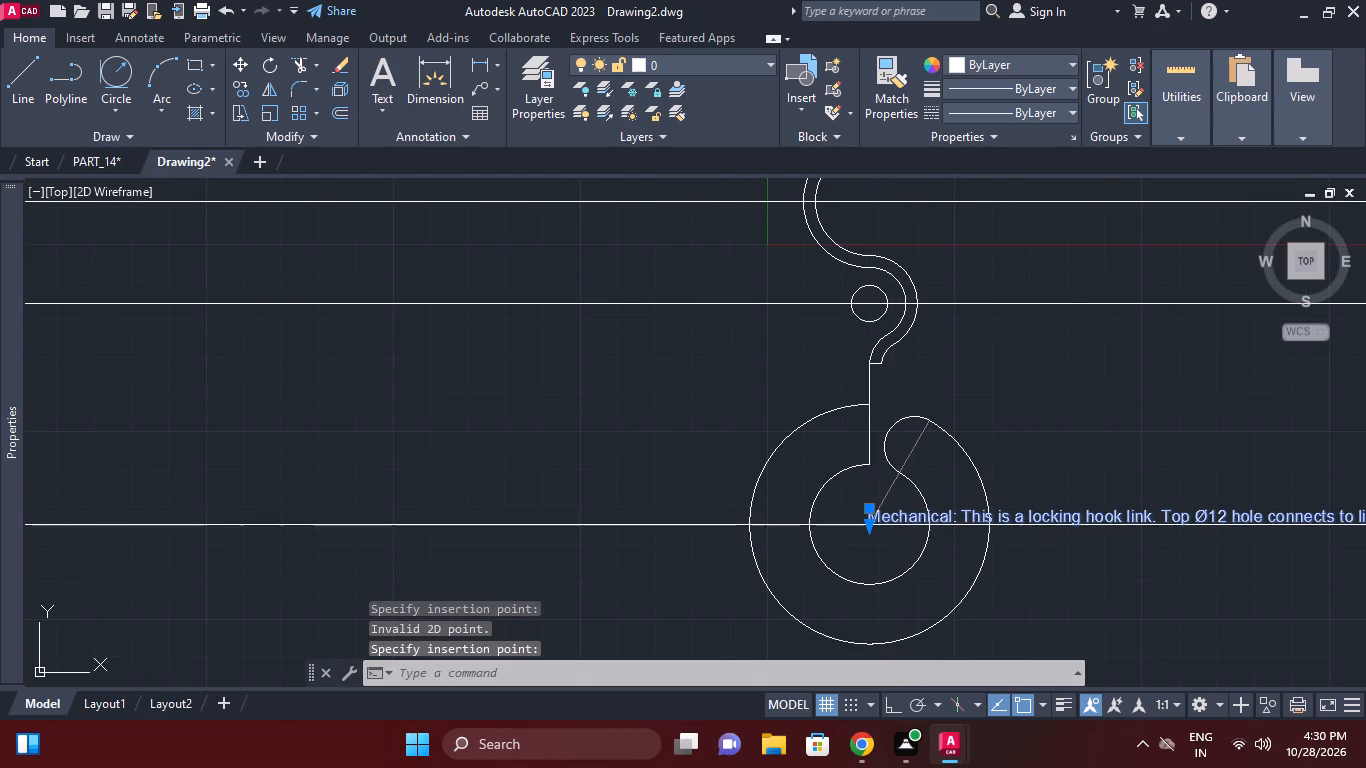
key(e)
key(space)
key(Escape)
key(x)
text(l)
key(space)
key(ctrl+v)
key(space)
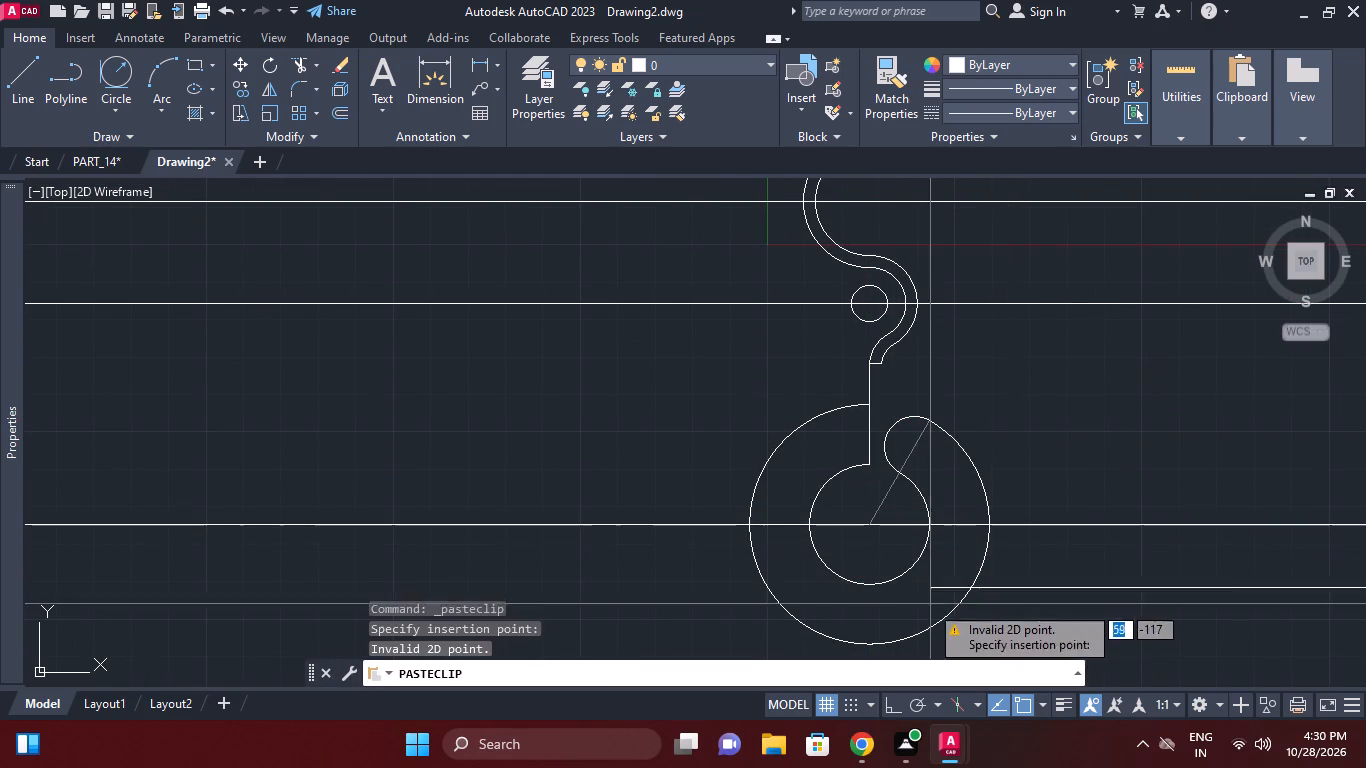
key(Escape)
Draw a vertical construction line through the center of the hook's concentric circles.
key(x)
key(l)
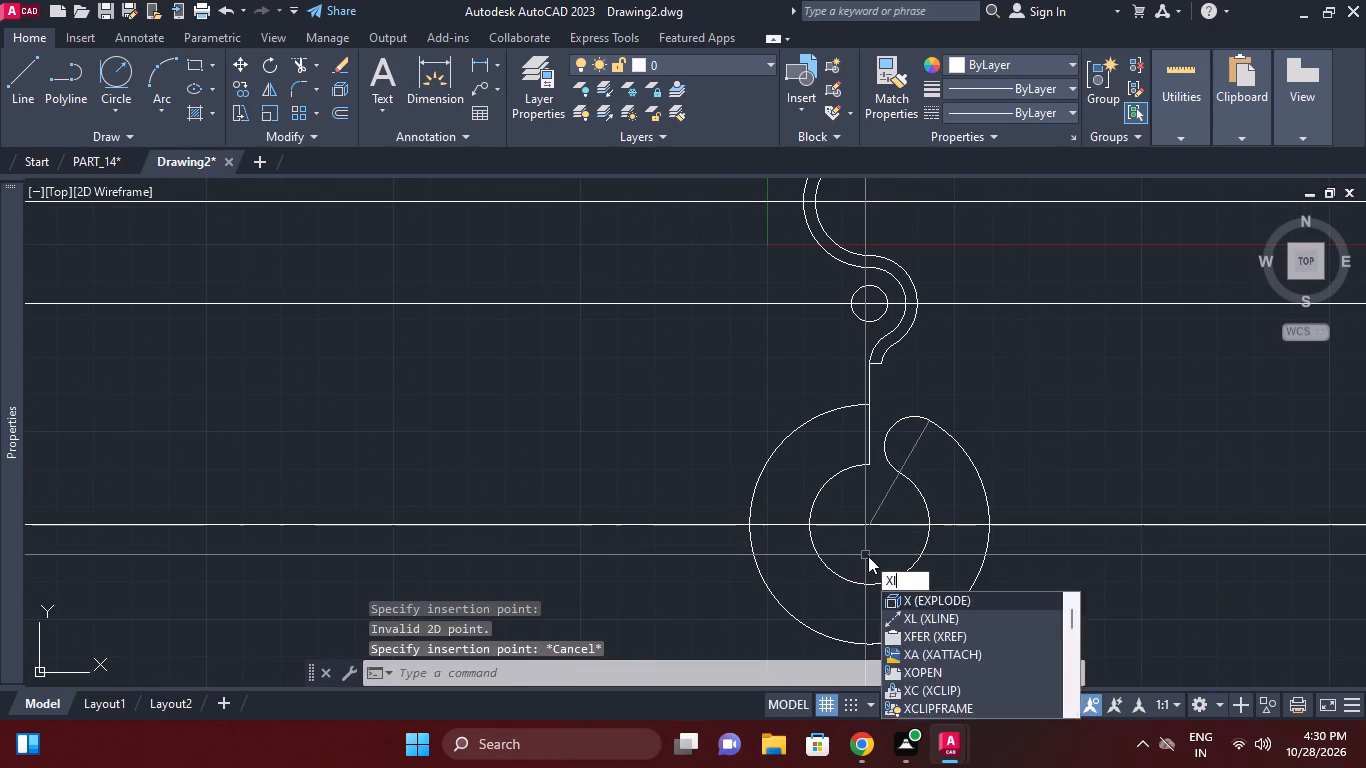
key(space)
key(v)
key(space)
click(874, 525)
middle_drag(1043, 532, 1042, 578)
scroll(1043, 533, down, 1)
key(Escape)
middle_drag(988, 350, 986, 397)
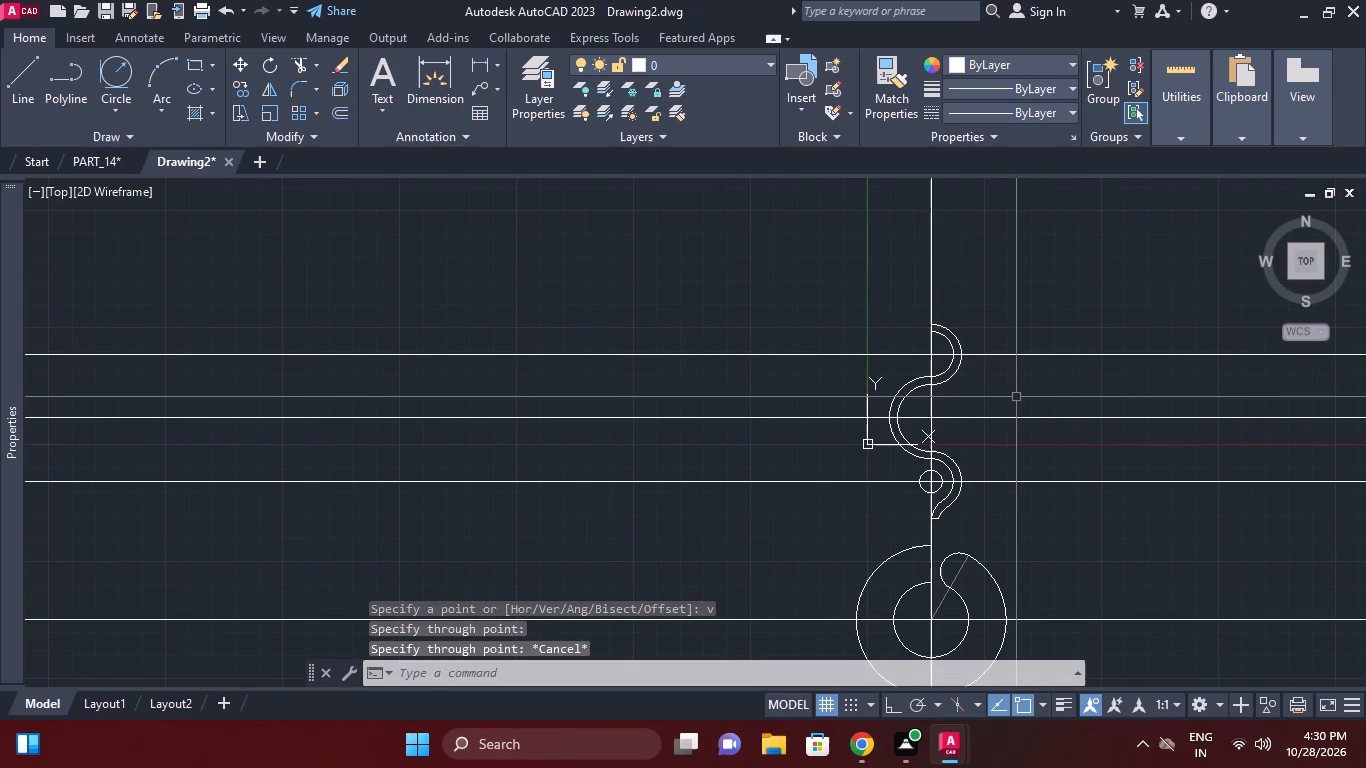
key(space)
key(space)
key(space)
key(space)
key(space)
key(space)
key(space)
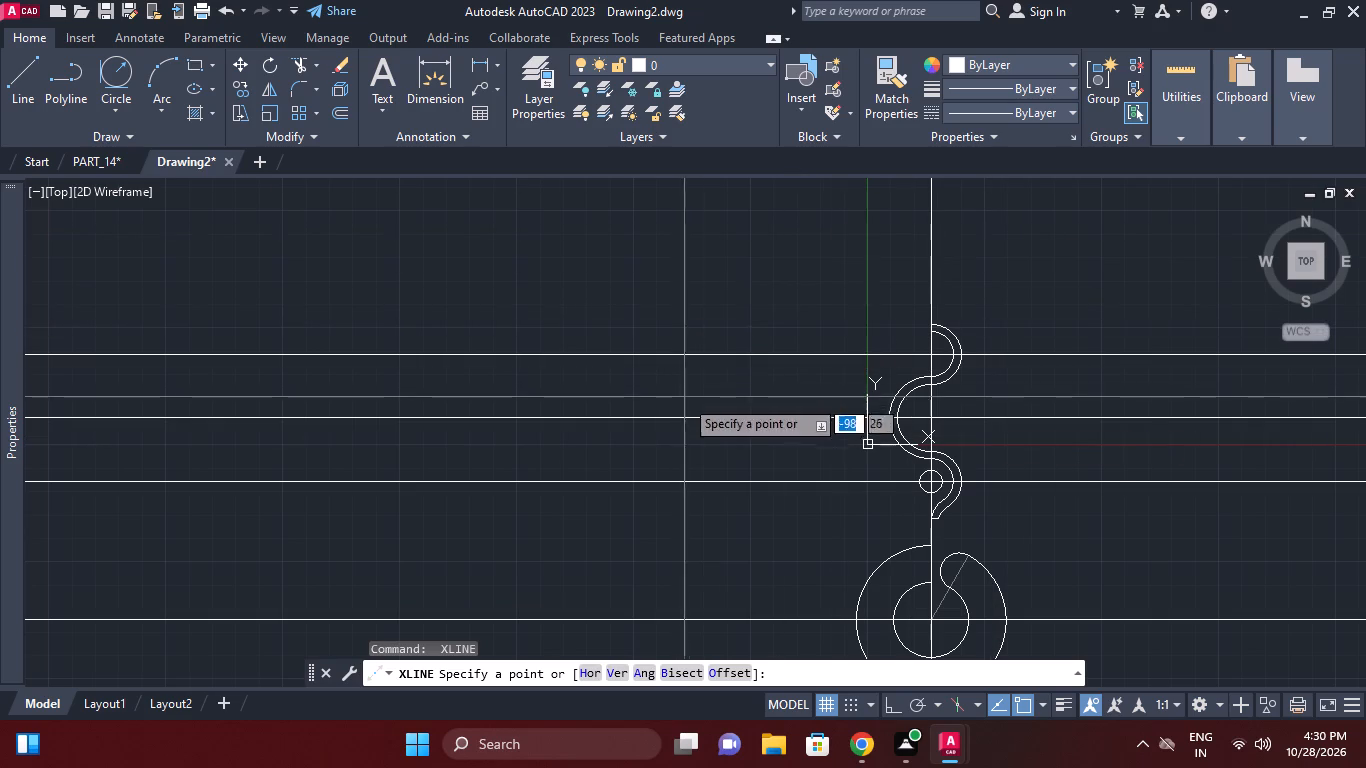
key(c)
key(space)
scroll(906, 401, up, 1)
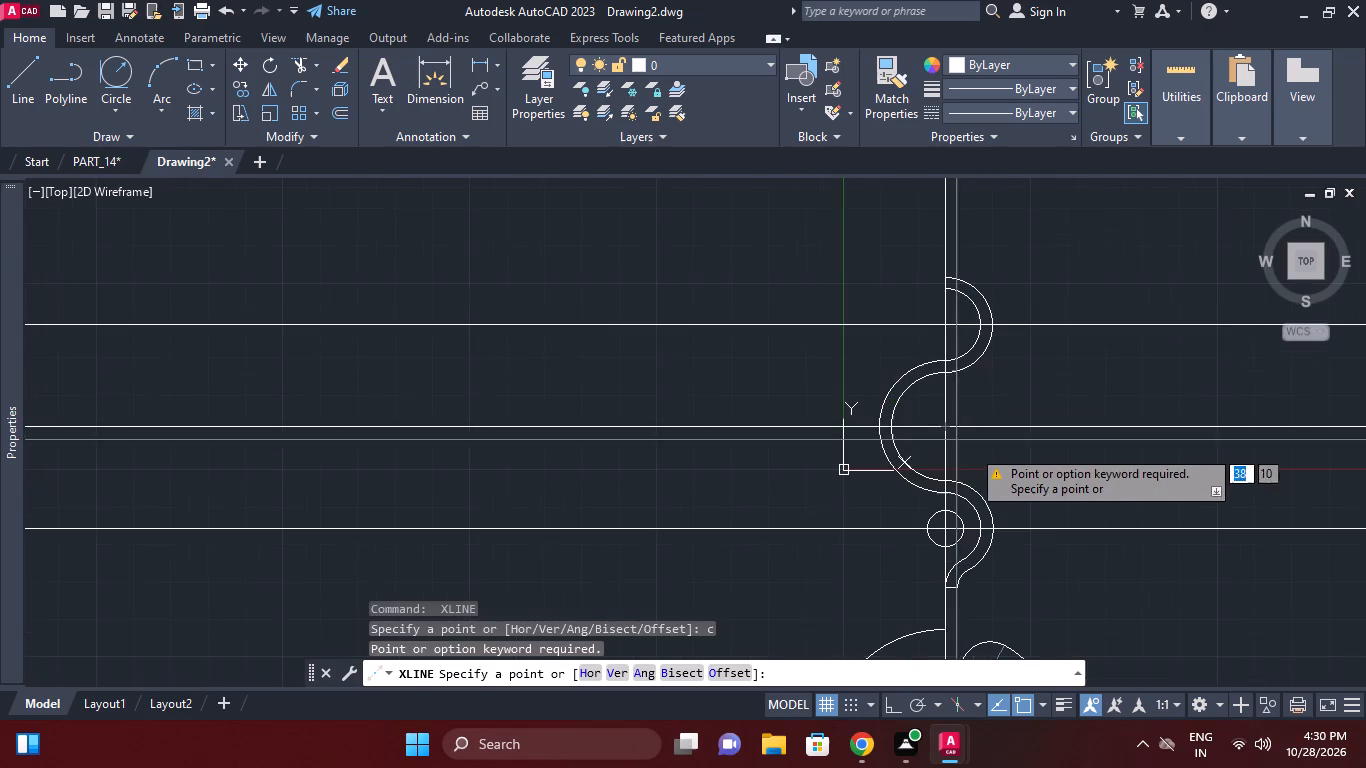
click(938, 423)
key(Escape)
Draw two concentric circles with radii 46 mm and 50 mm, centered where the vertical line crosses the S-band's middle horizontal line.
key(c)
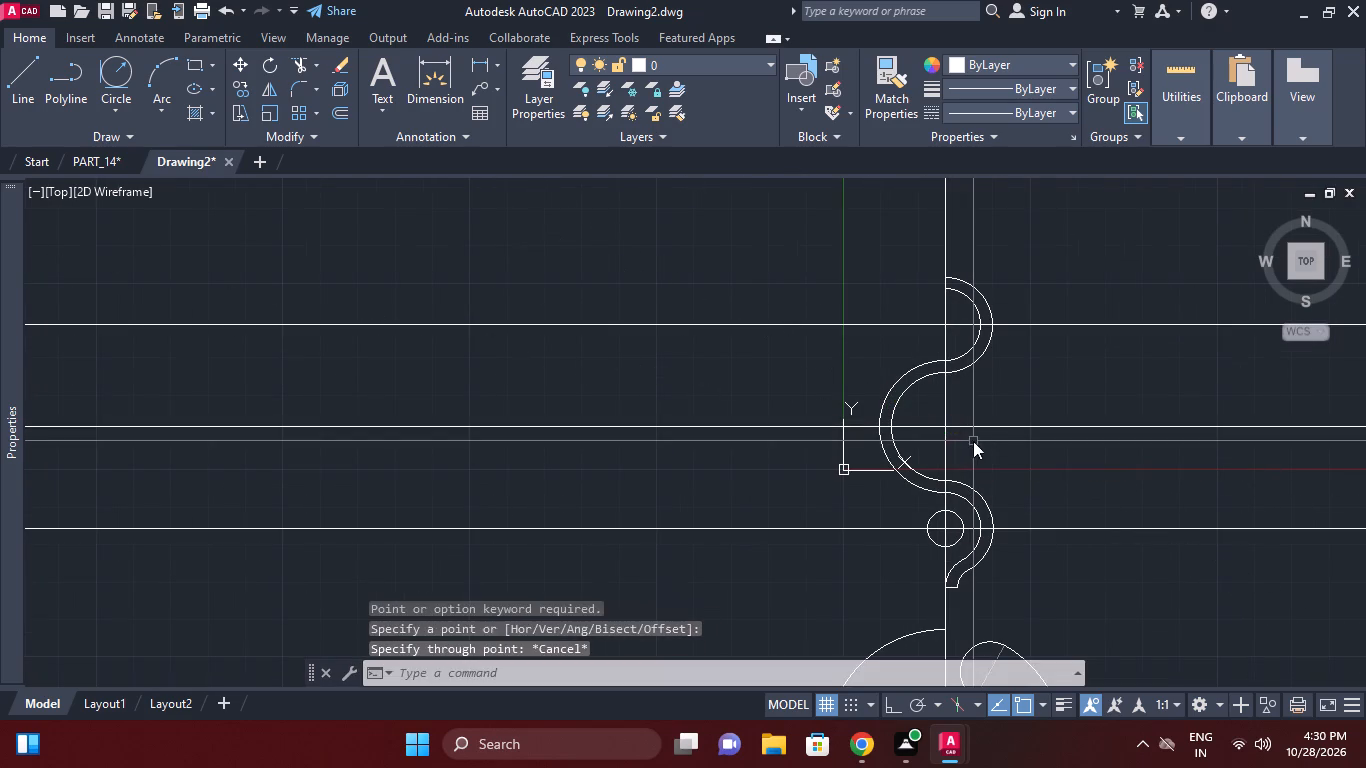
key(space)
click(944, 425)
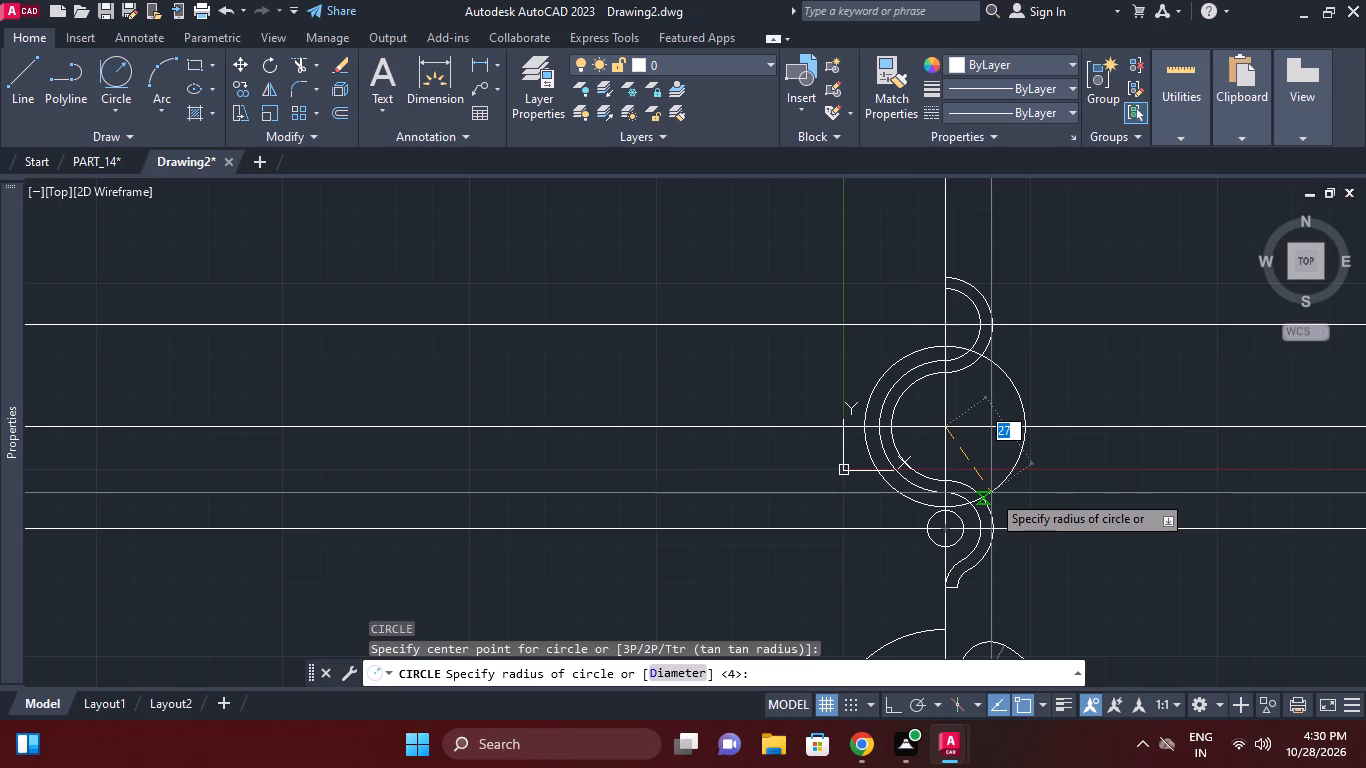
key(4)
key(6)
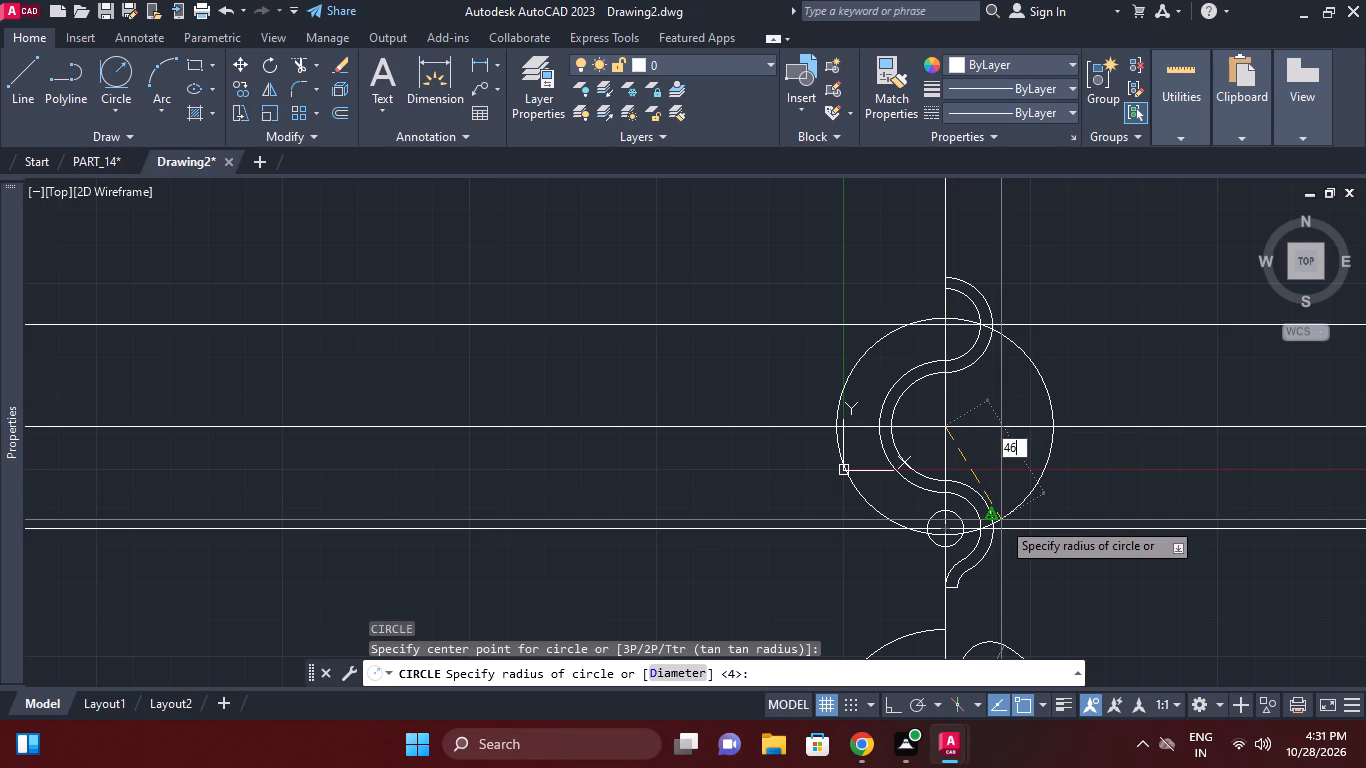
key(Return)
key(Return)
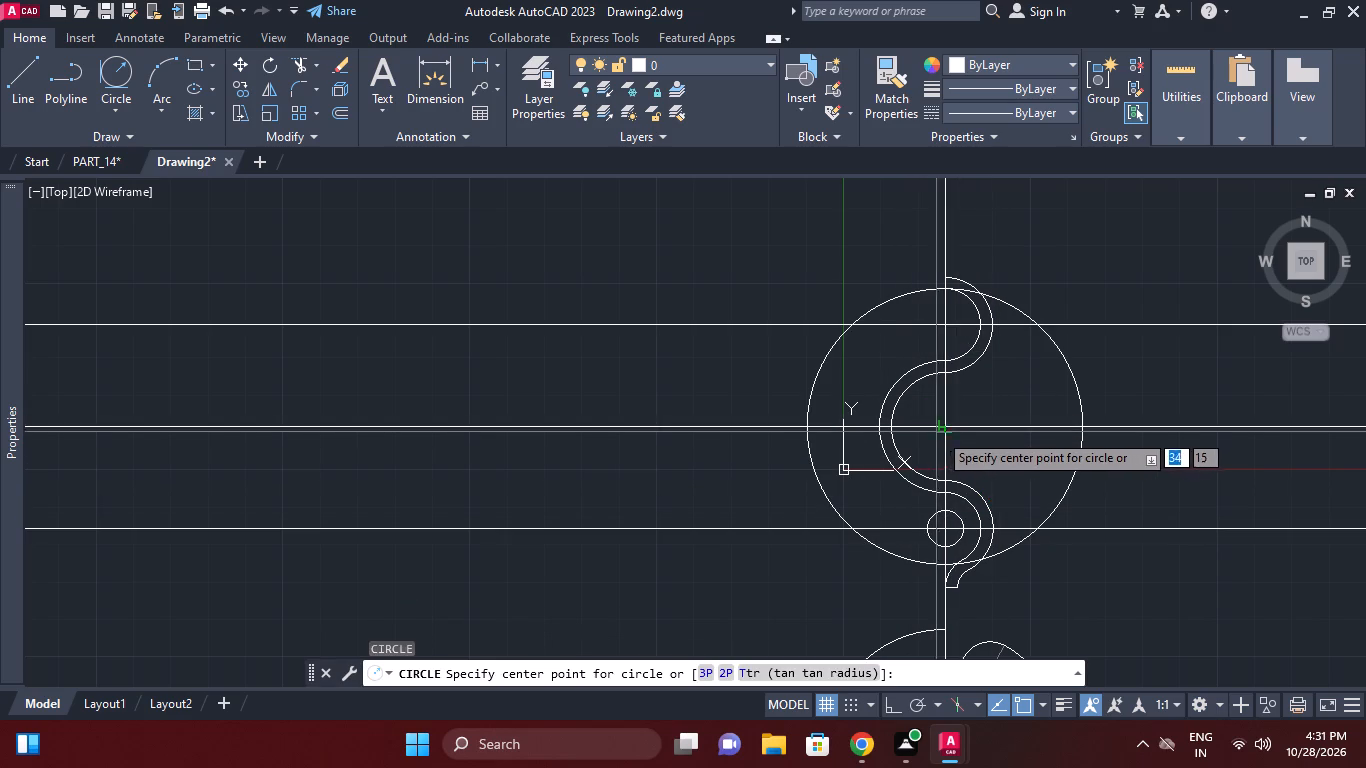
click(944, 430)
key(5)
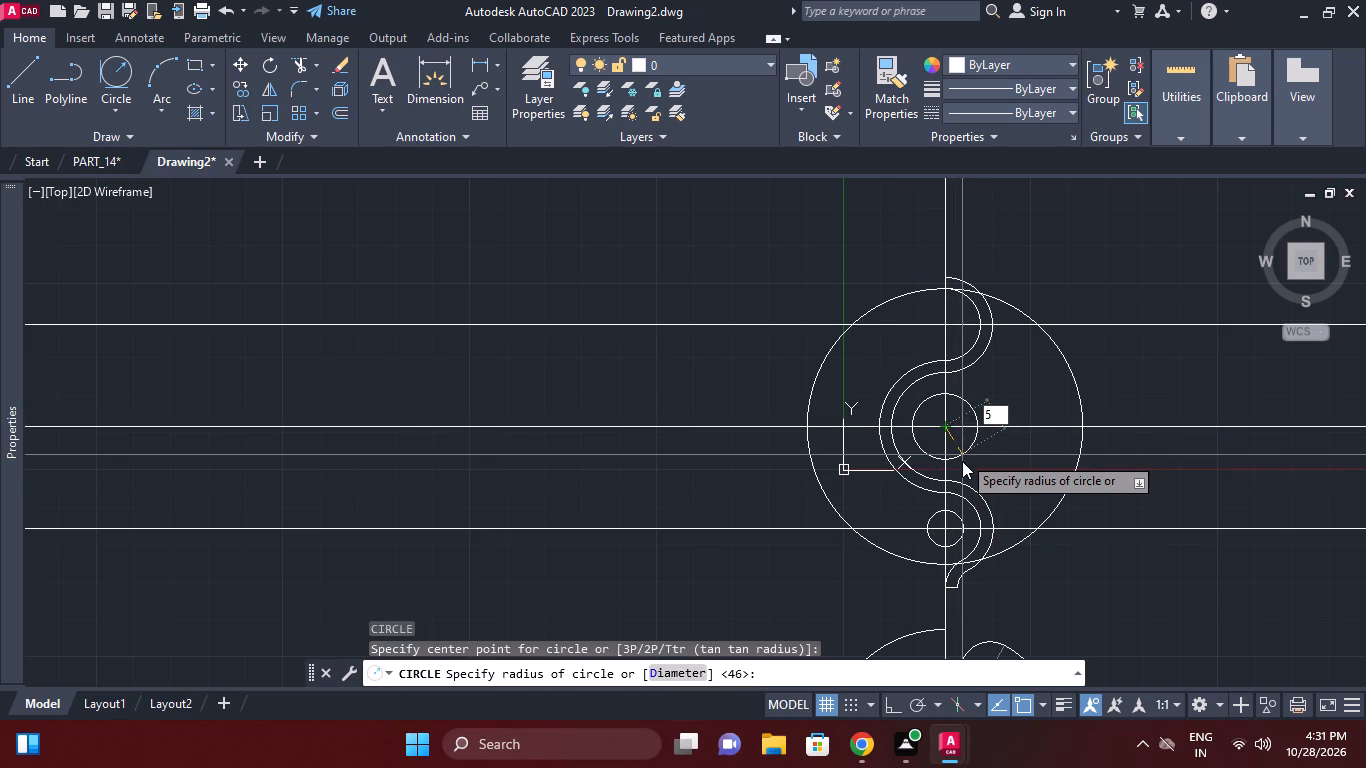
key(0)
key(Return)
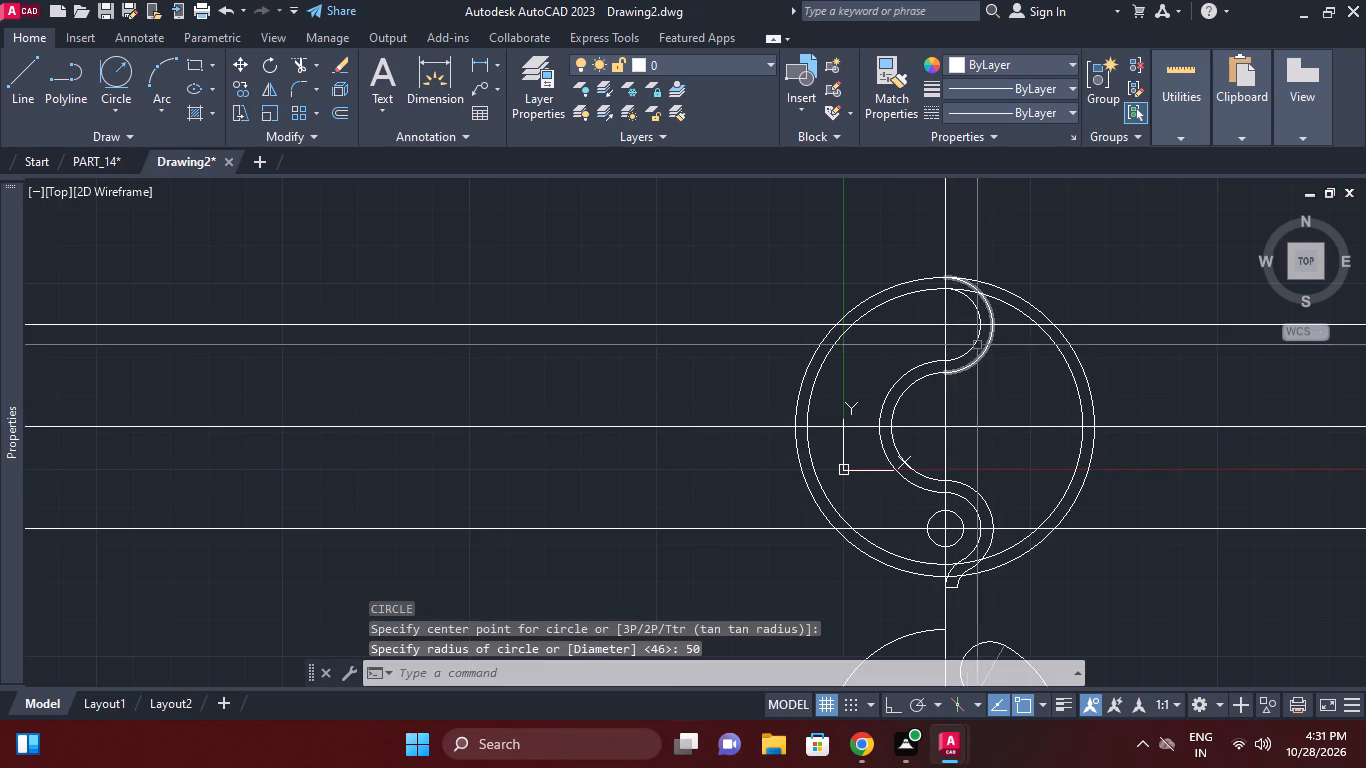
Trim the upper portions of the 46 mm and 50 mm radius circles just right of the vertical line, around the S-band's top arc.
click(309, 61)
right_click(1005, 243)
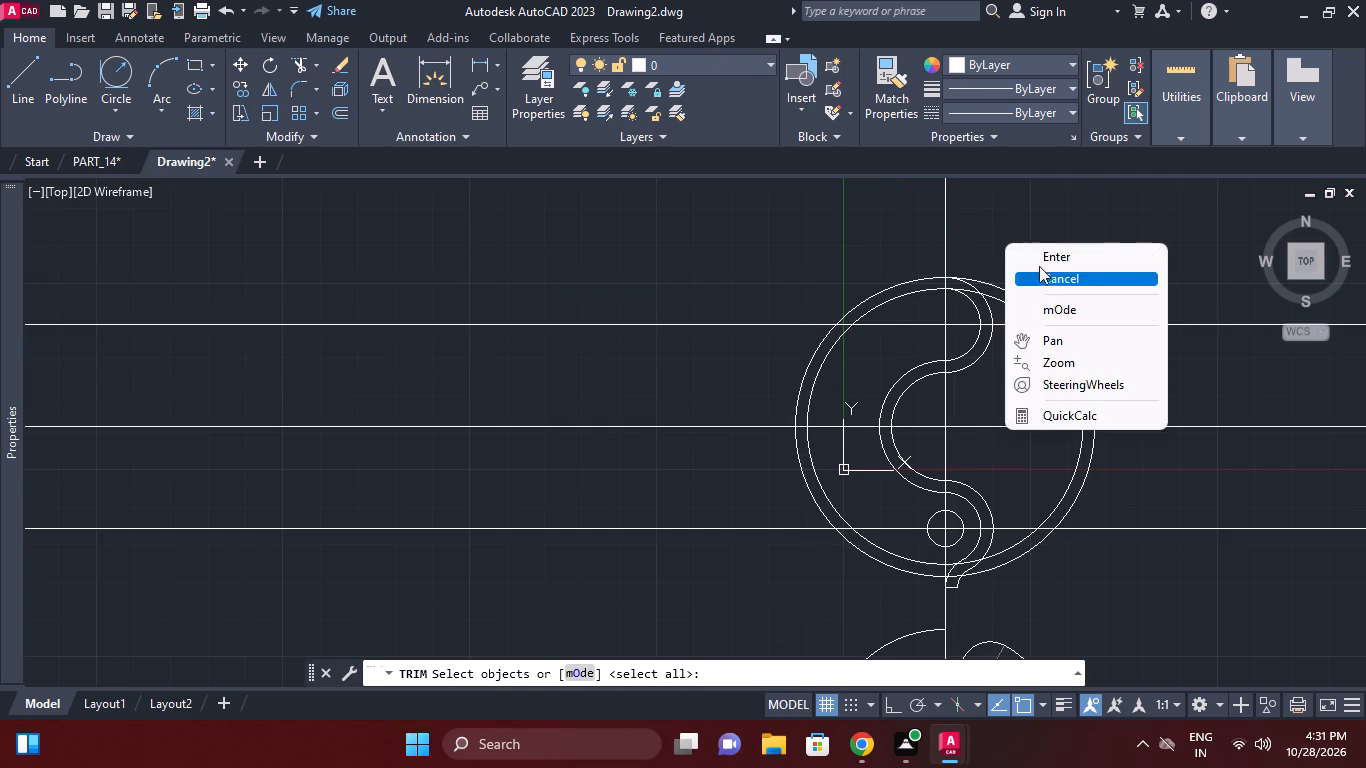
click(1045, 258)
scroll(1016, 310, up, 1)
click(946, 282)
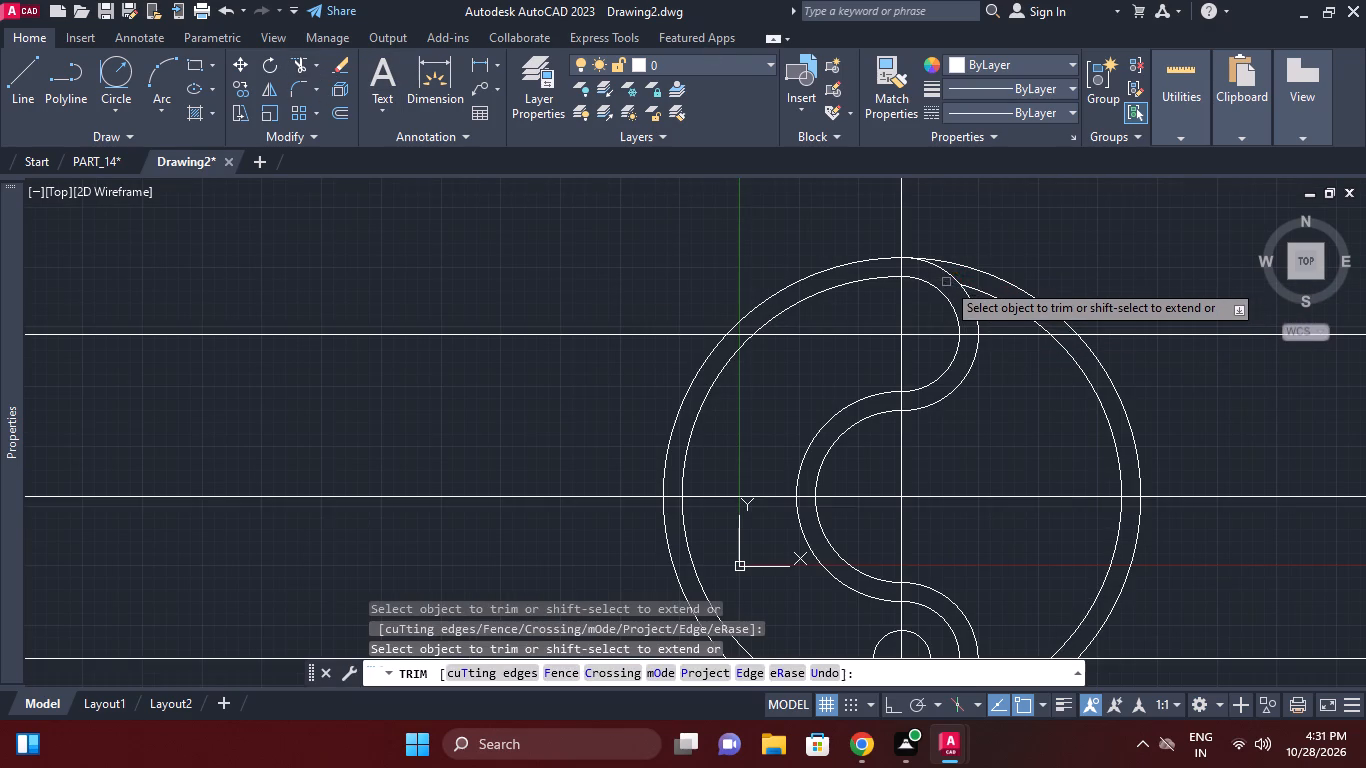
click(967, 286)
click(977, 268)
Examine where the large circles cross the S-band's lower end and how the band sits above the hook jaw.
middle_drag(1035, 344, 1048, 251)
middle_drag(1036, 406, 1037, 316)
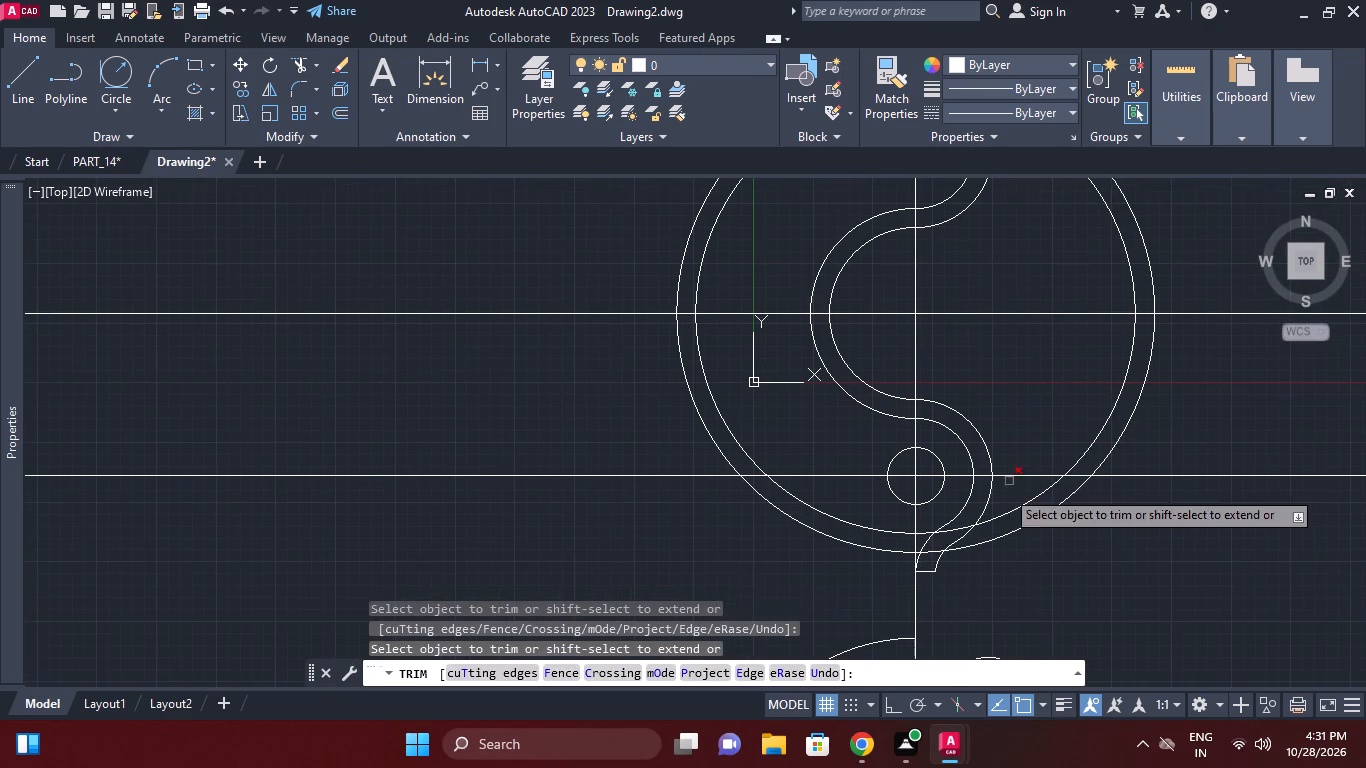
middle_click(1005, 502)
middle_drag(972, 533, 980, 550)
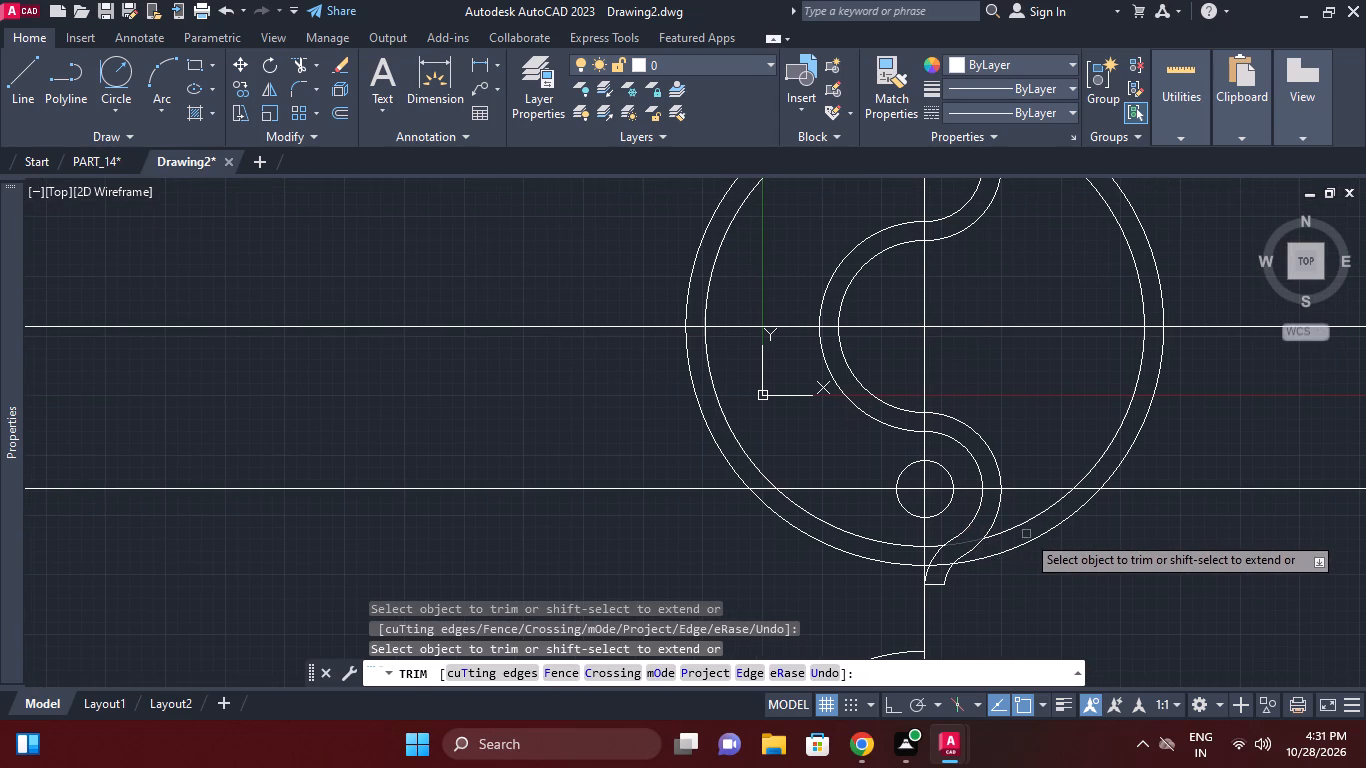
middle_drag(1006, 548, 1034, 503)
middle_drag(1026, 522, 1038, 413)
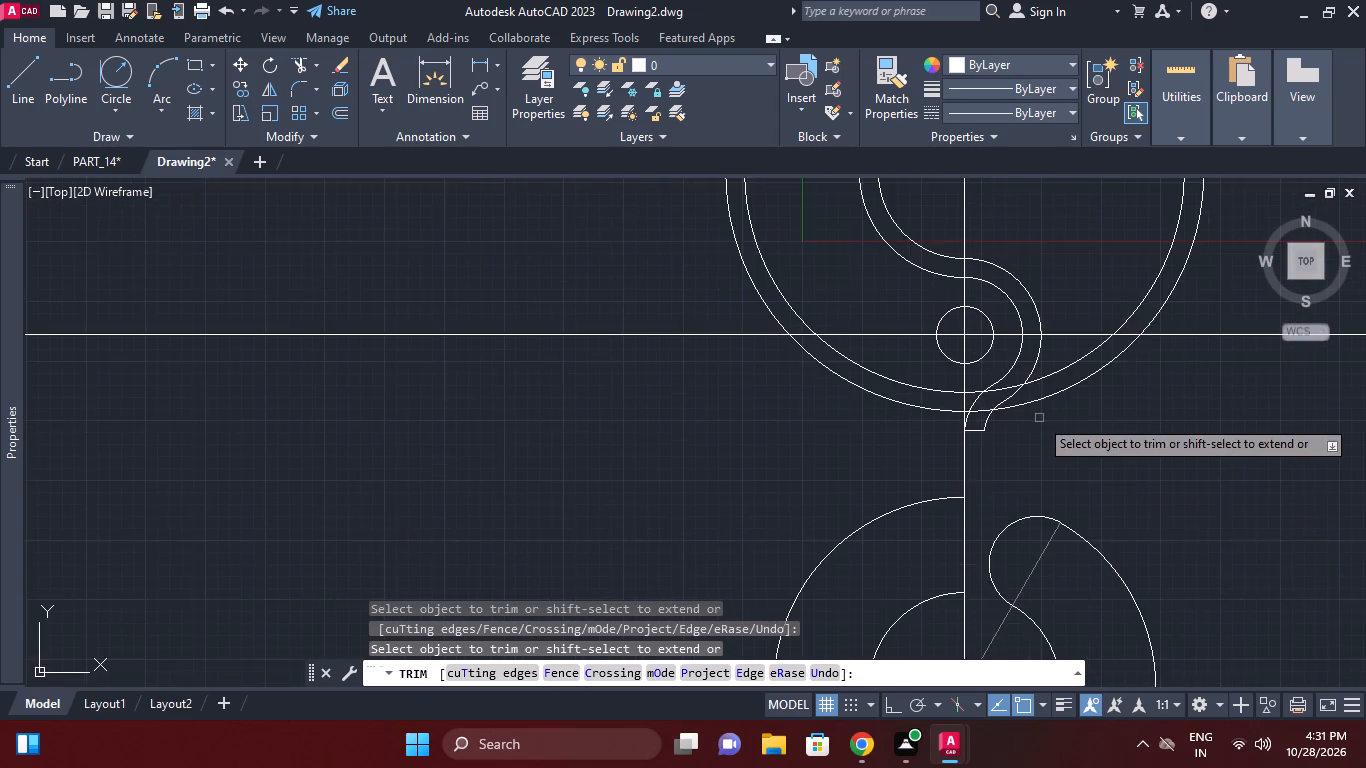
scroll(1041, 427, down, 1)
middle_drag(1041, 427, 1048, 403)
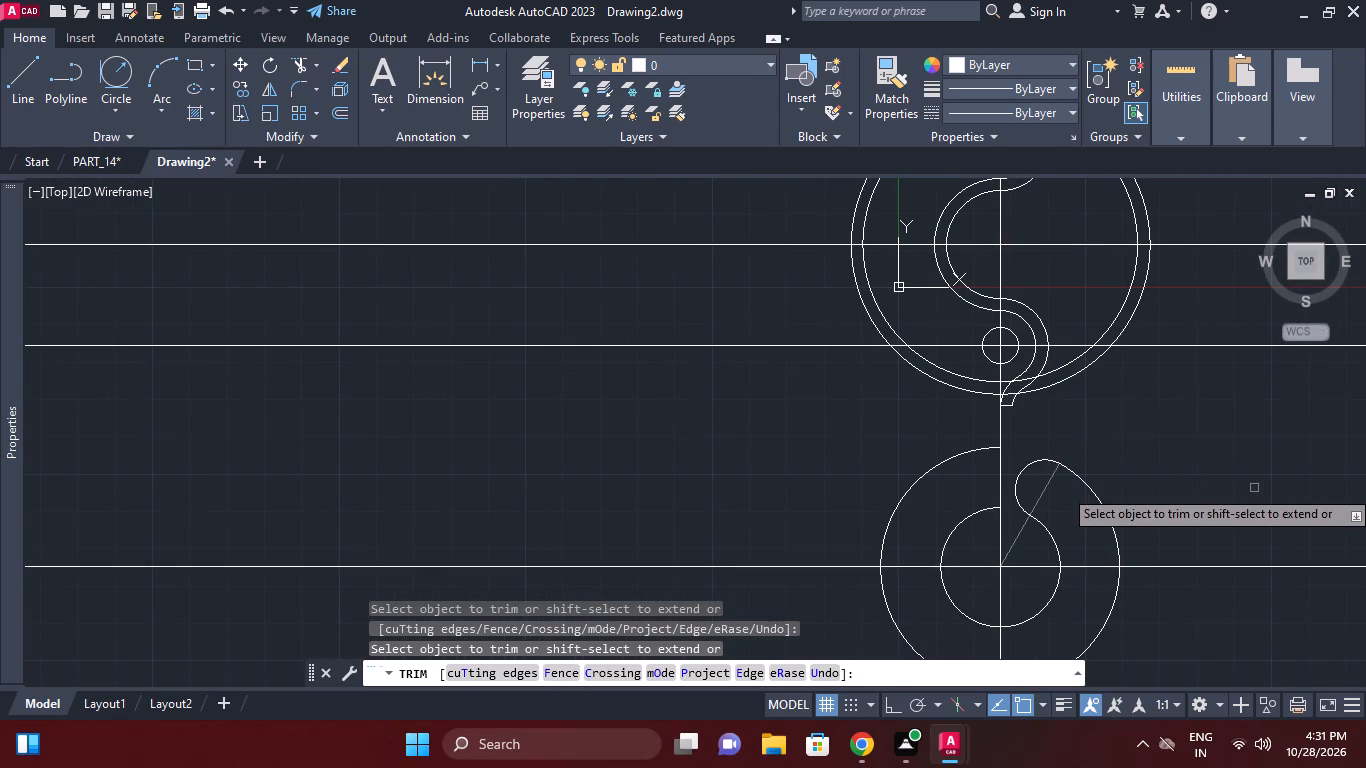
middle_drag(1258, 485, 1302, 407)
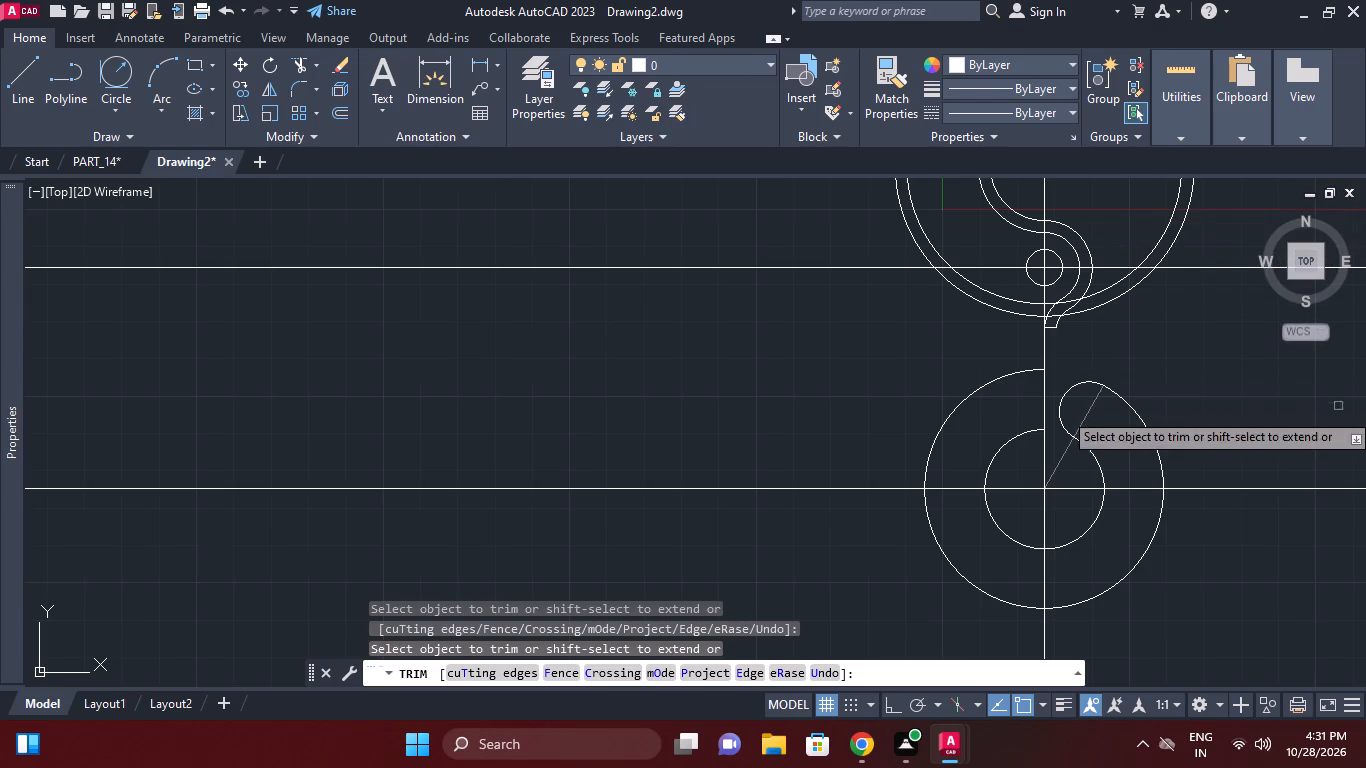
scroll(1171, 315, up, 1)
scroll(987, 368, up, 1)
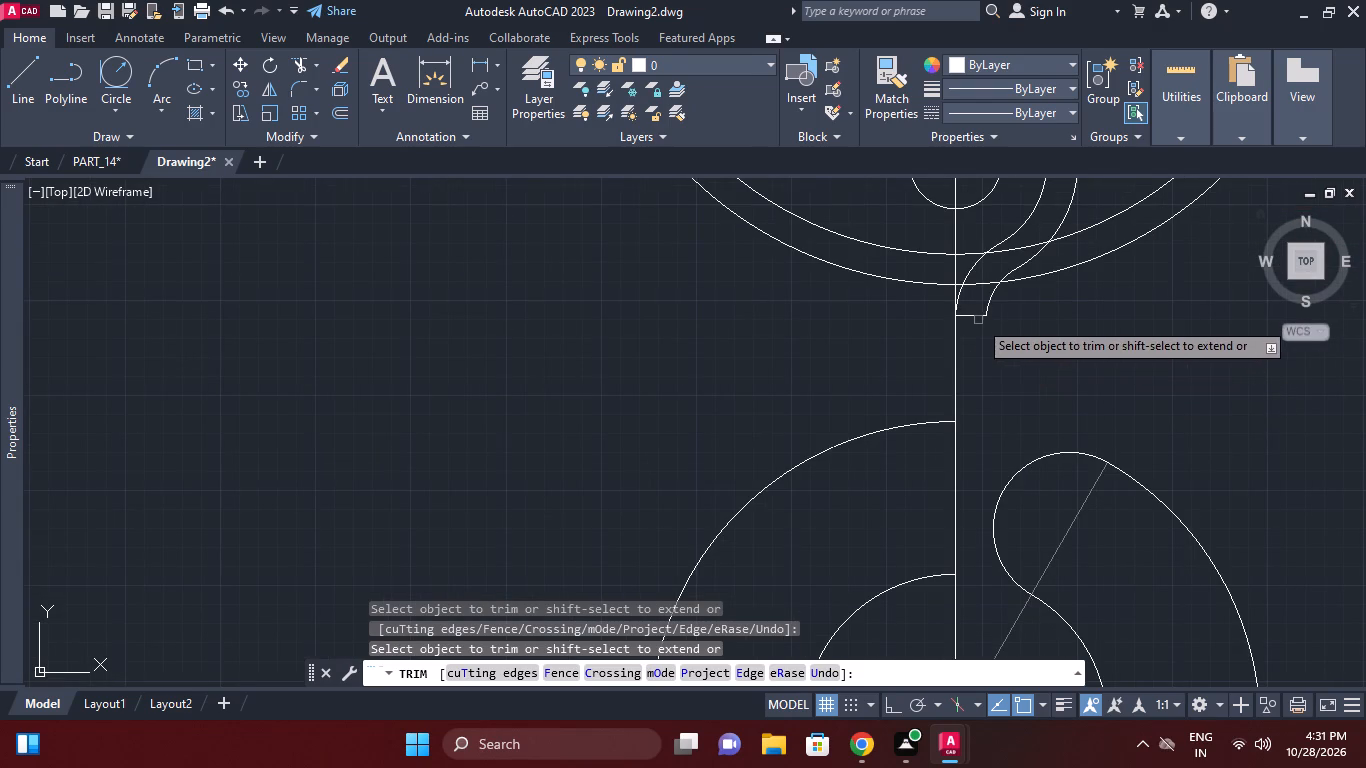
middle_drag(979, 320, 990, 377)
middle_click(1028, 398)
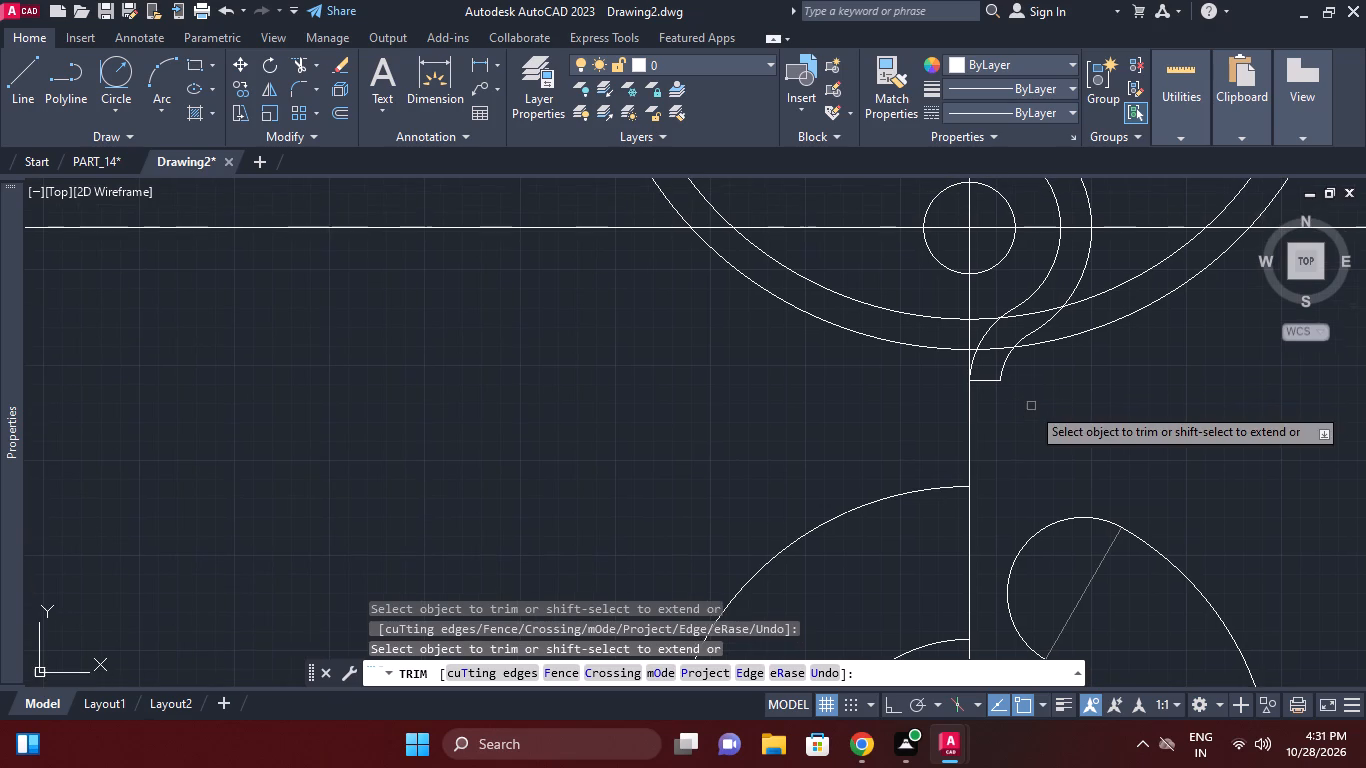
key(Escape)
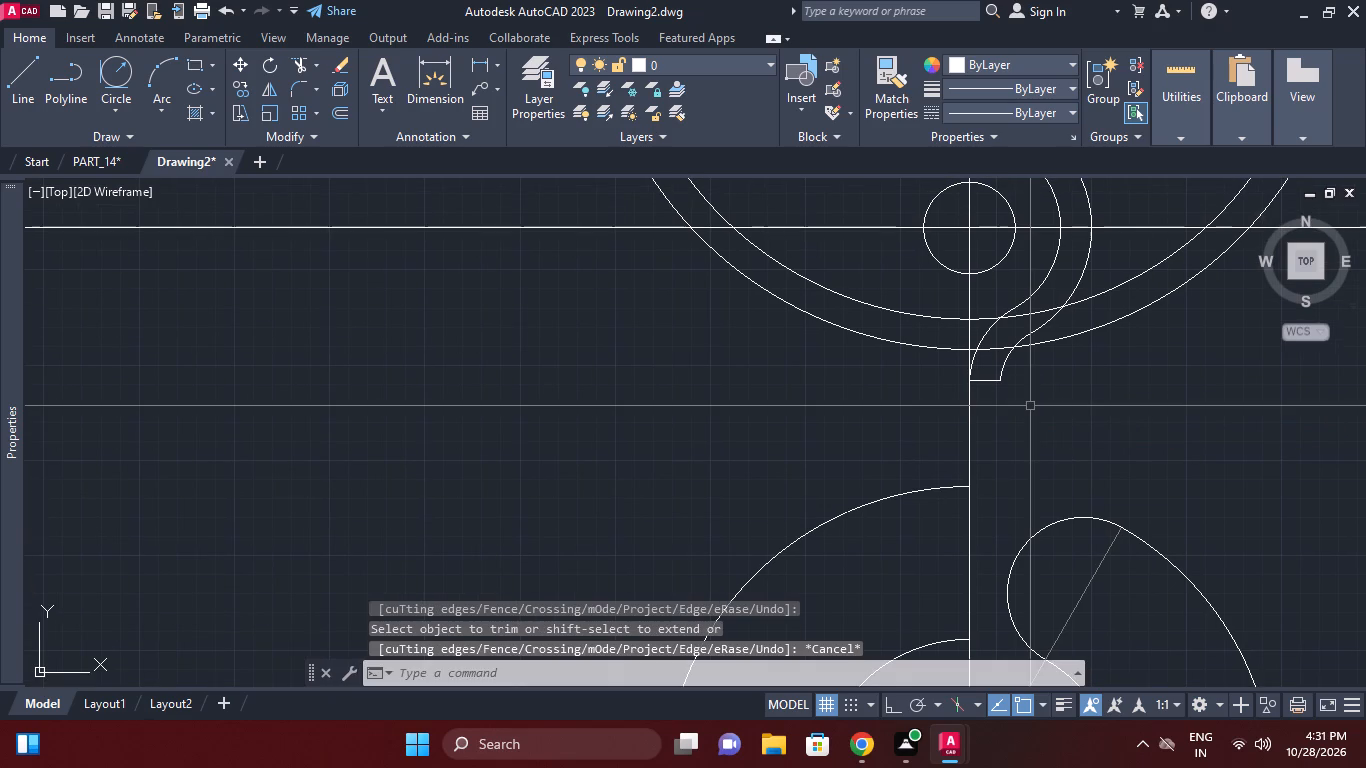
middle_drag(1106, 490, 1111, 374)
scroll(1097, 420, down, 1)
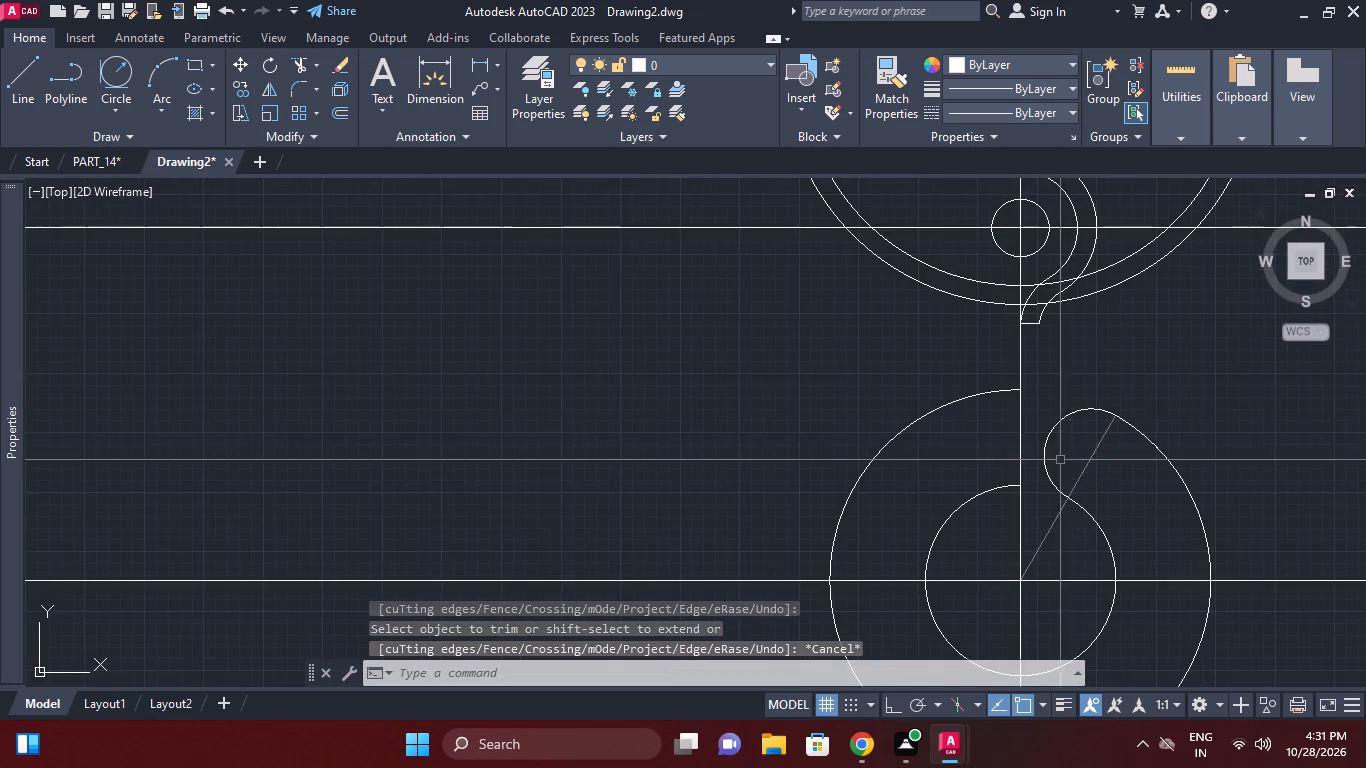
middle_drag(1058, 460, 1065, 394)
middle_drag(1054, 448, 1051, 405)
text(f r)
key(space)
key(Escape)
Erase the vertical construction line through the center of the hook's concentric circles.
click(1023, 446)
key(e)
key(space)
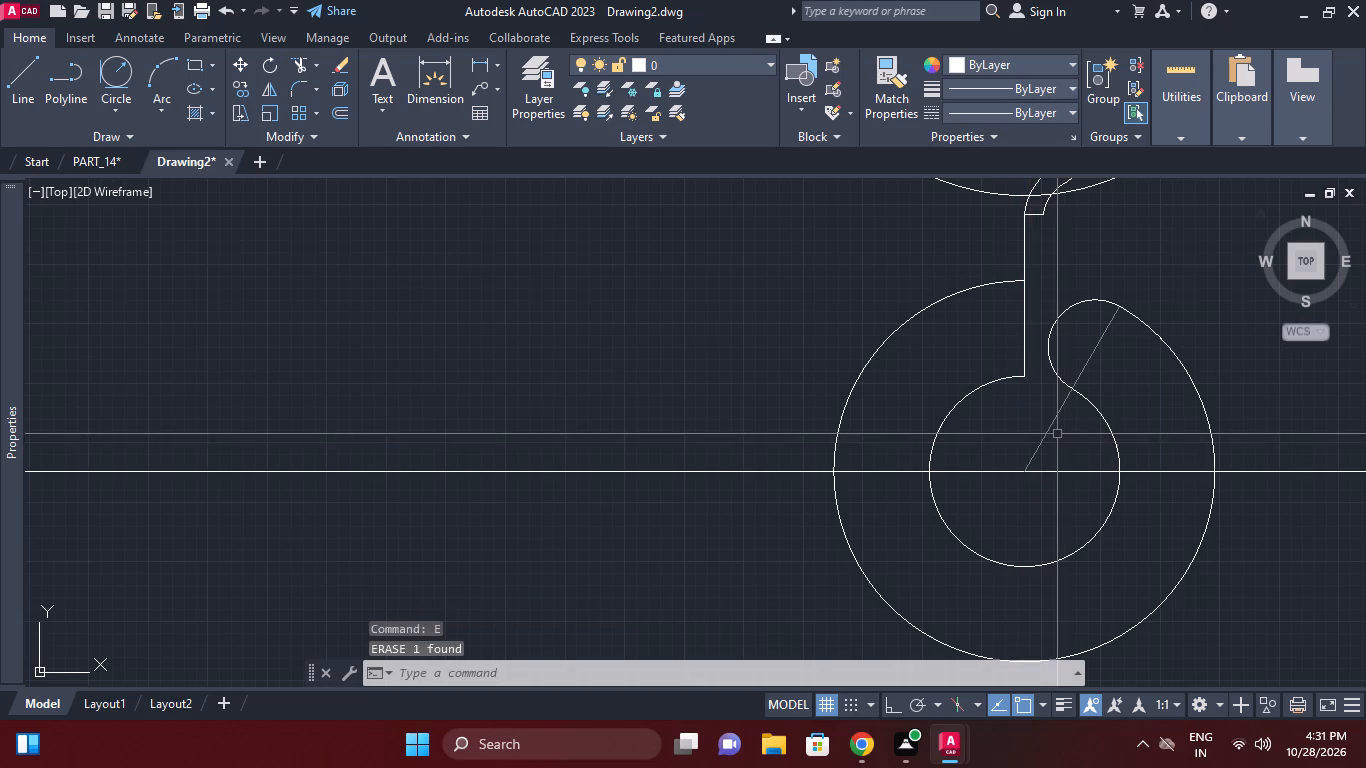
key(Escape)
Fillet the hook's inner circle to the vertical neck line descending from the S-band with a 14 mm radius.
text(f r)
key(space)
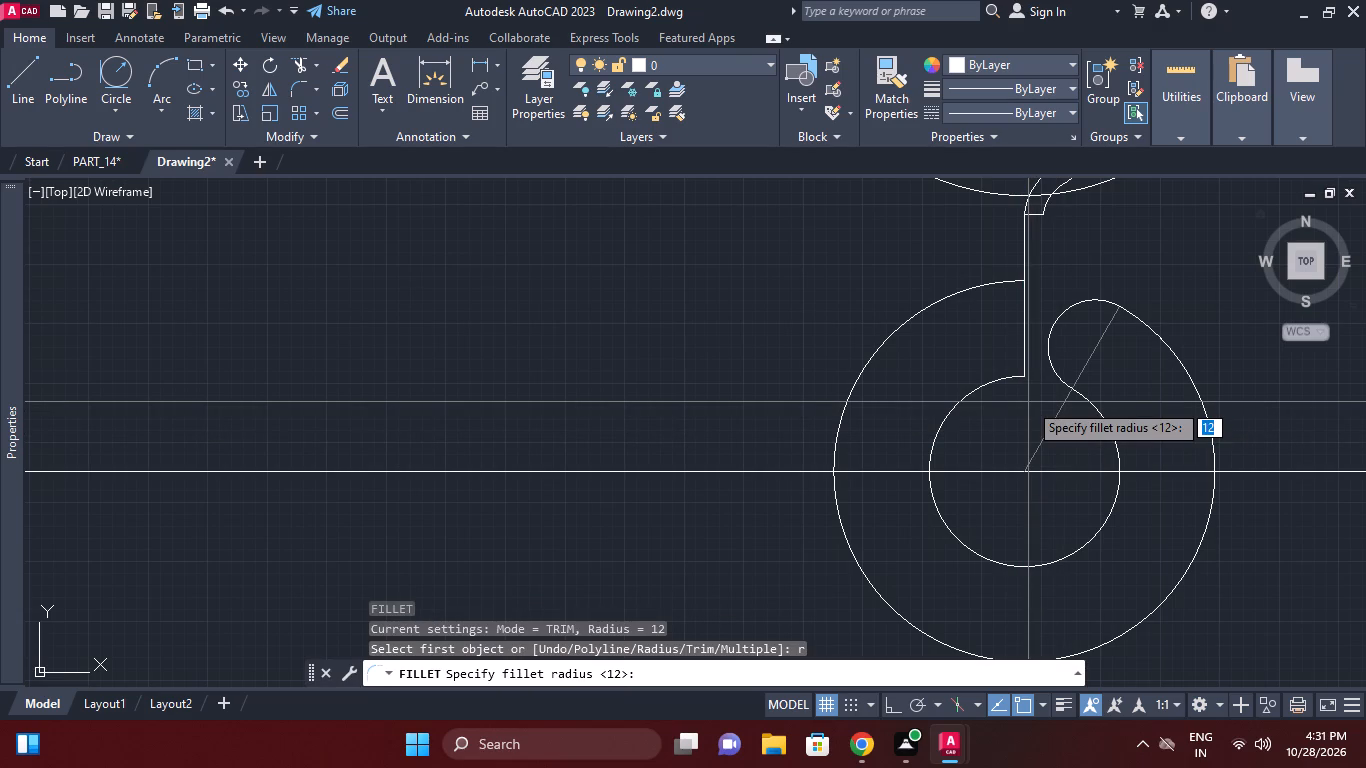
text(14)
key(space)
click(996, 383)
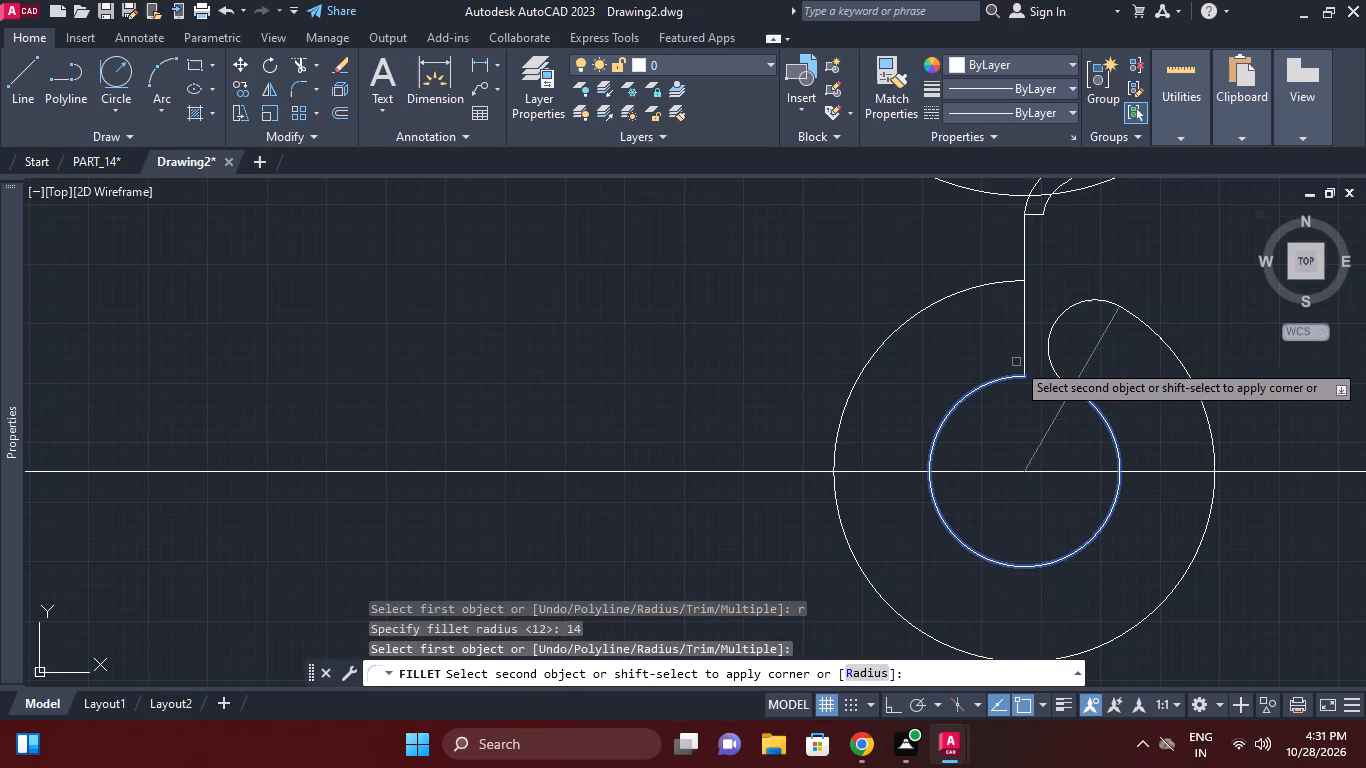
click(1021, 359)
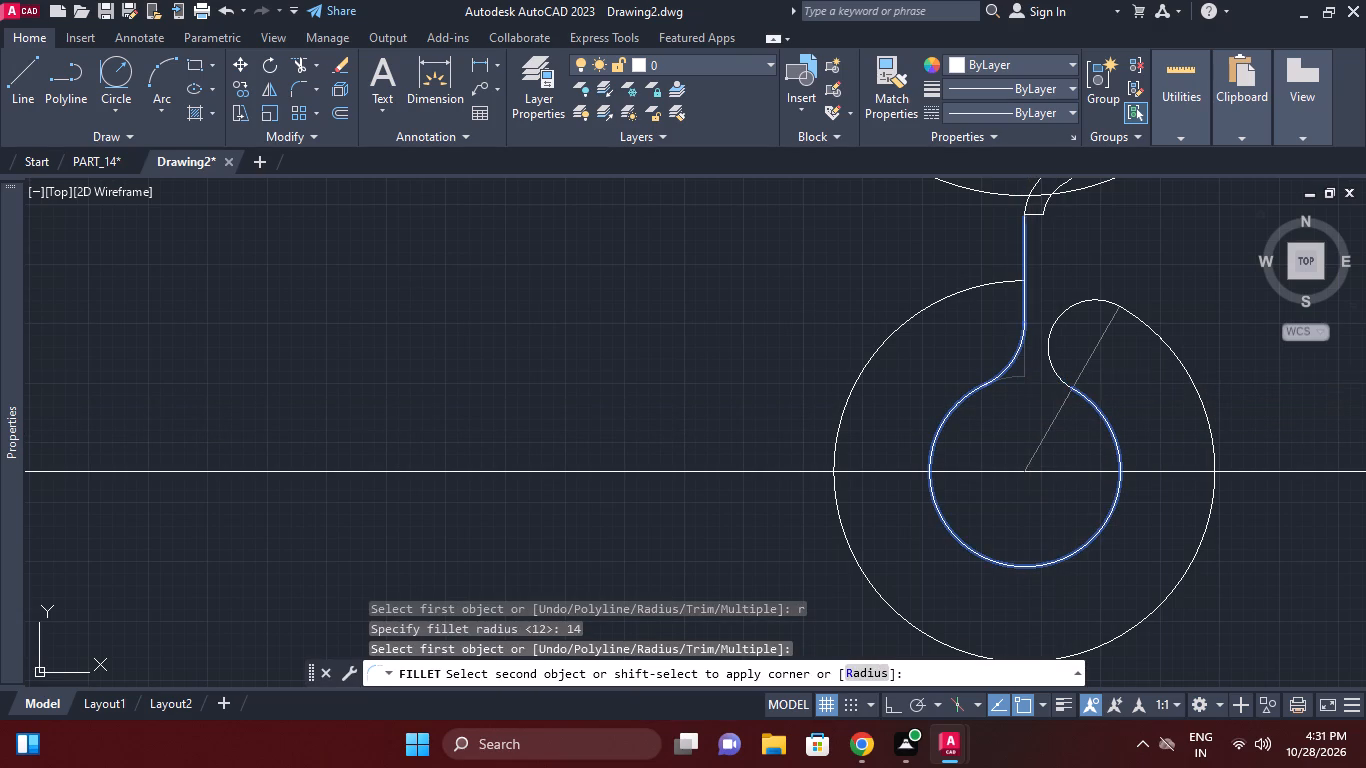
Measure the radius of the small arc at the S-band's lower end.
middle_drag(1060, 292, 1065, 355)
middle_drag(1058, 347, 1056, 402)
scroll(1057, 359, down, 1)
scroll(1052, 329, up, 1)
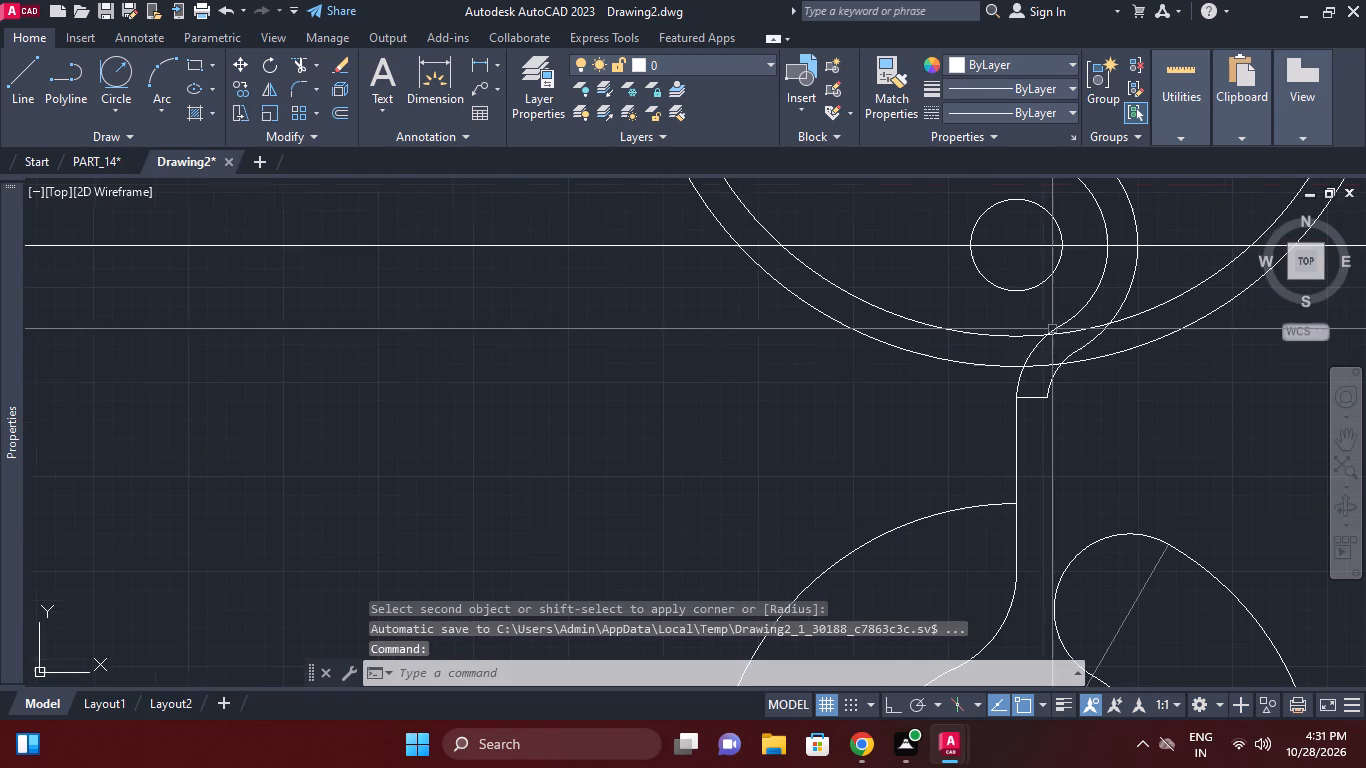
scroll(1052, 329, up, 1)
key(d)
text(imr)
key(space)
click(1033, 350)
key(Escape)
Draw a horizontal construction line through the S-band's closed lower end.
middle_click(1067, 388)
scroll(1029, 469, down, 2)
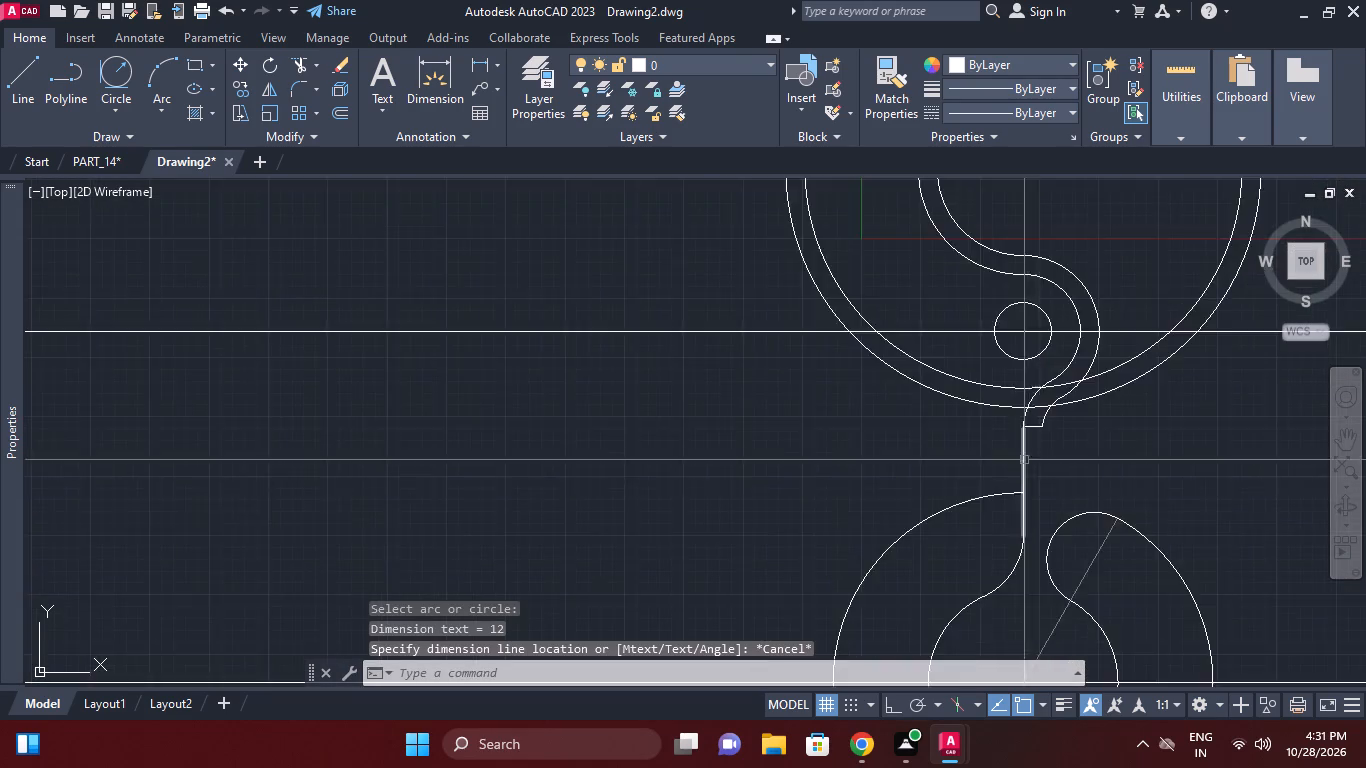
scroll(1024, 460, down, 1)
middle_drag(1031, 439, 1049, 404)
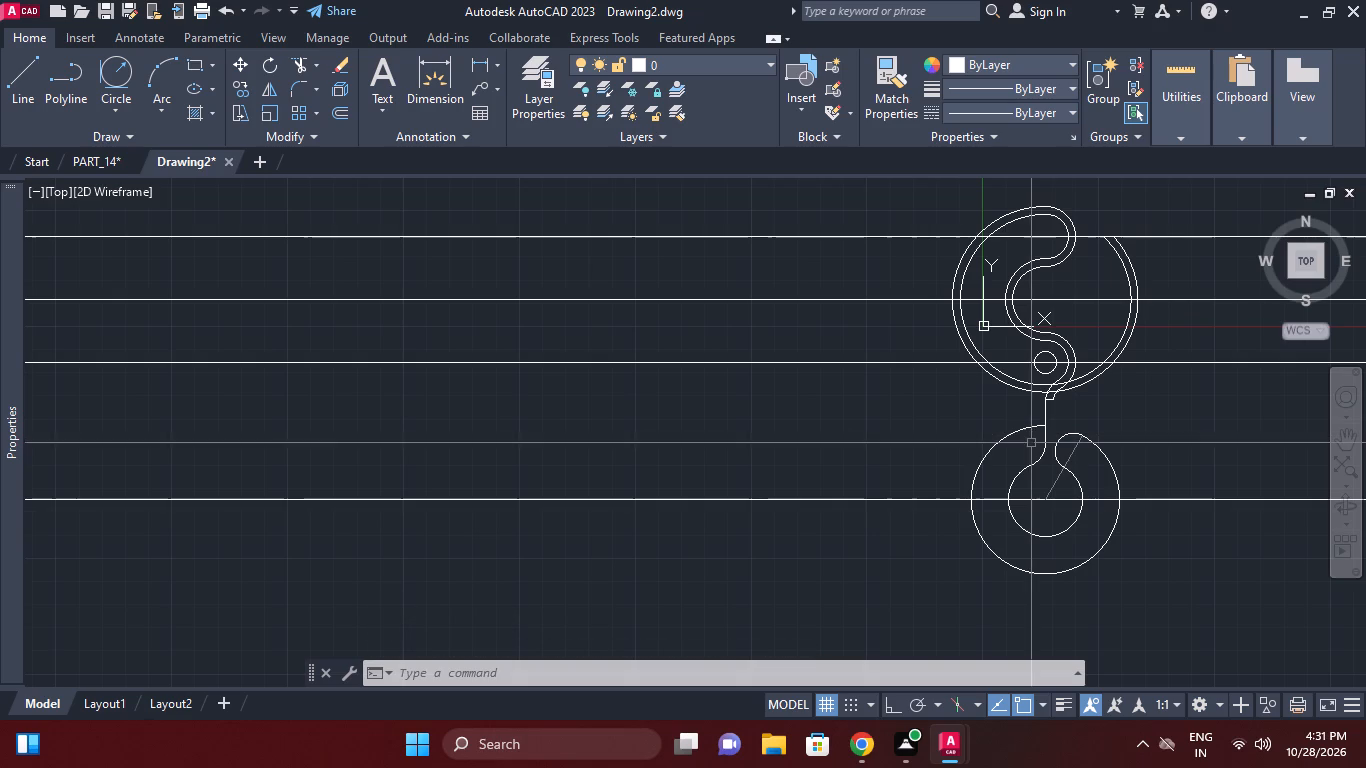
scroll(1027, 409, up, 1)
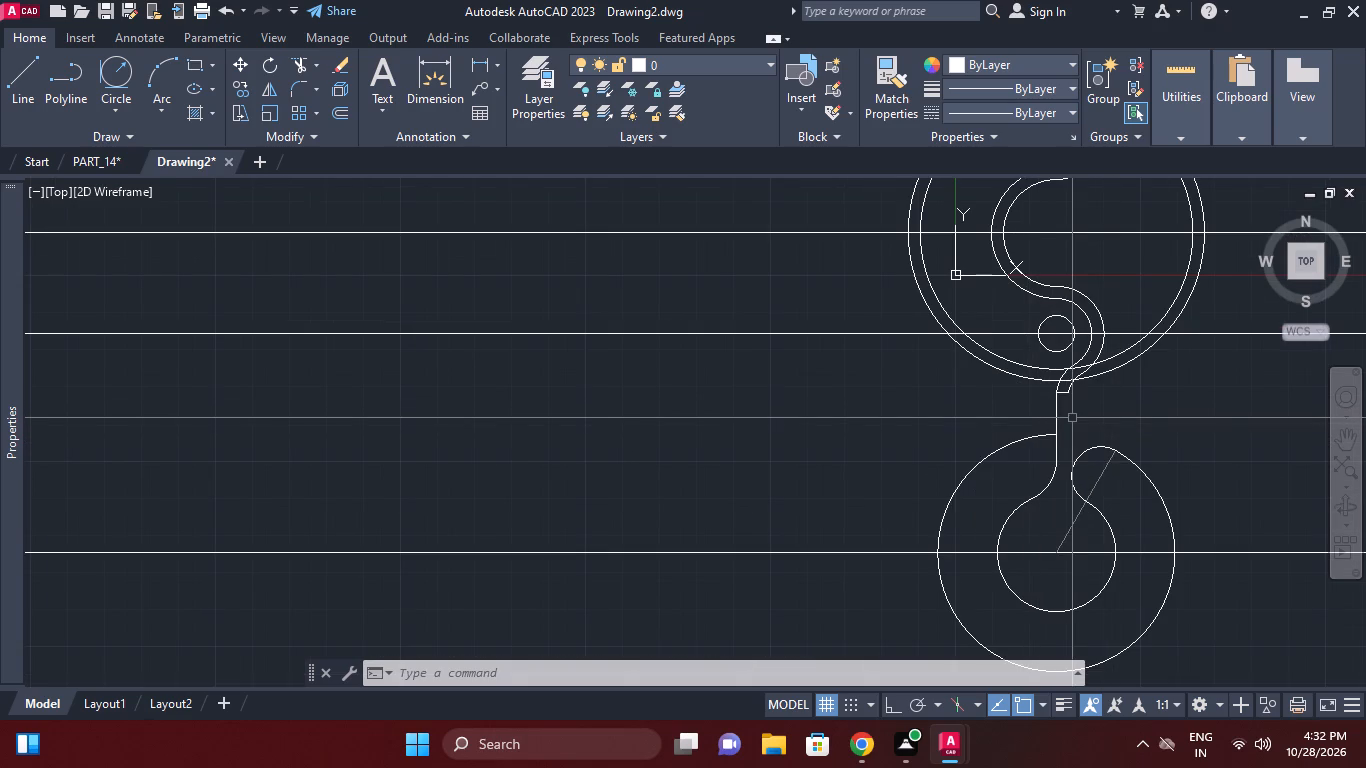
key(x)
text(l h)
key(space)
click(1070, 396)
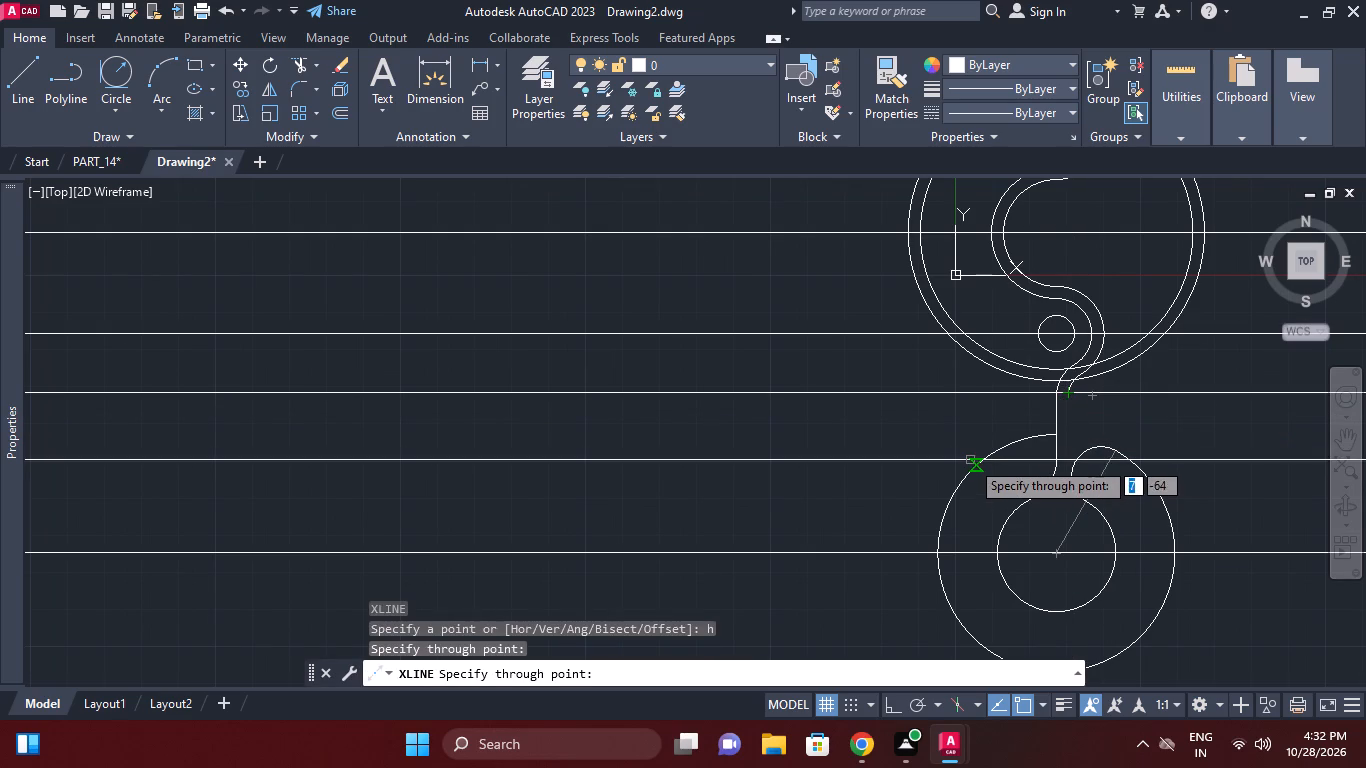
key(Escape)
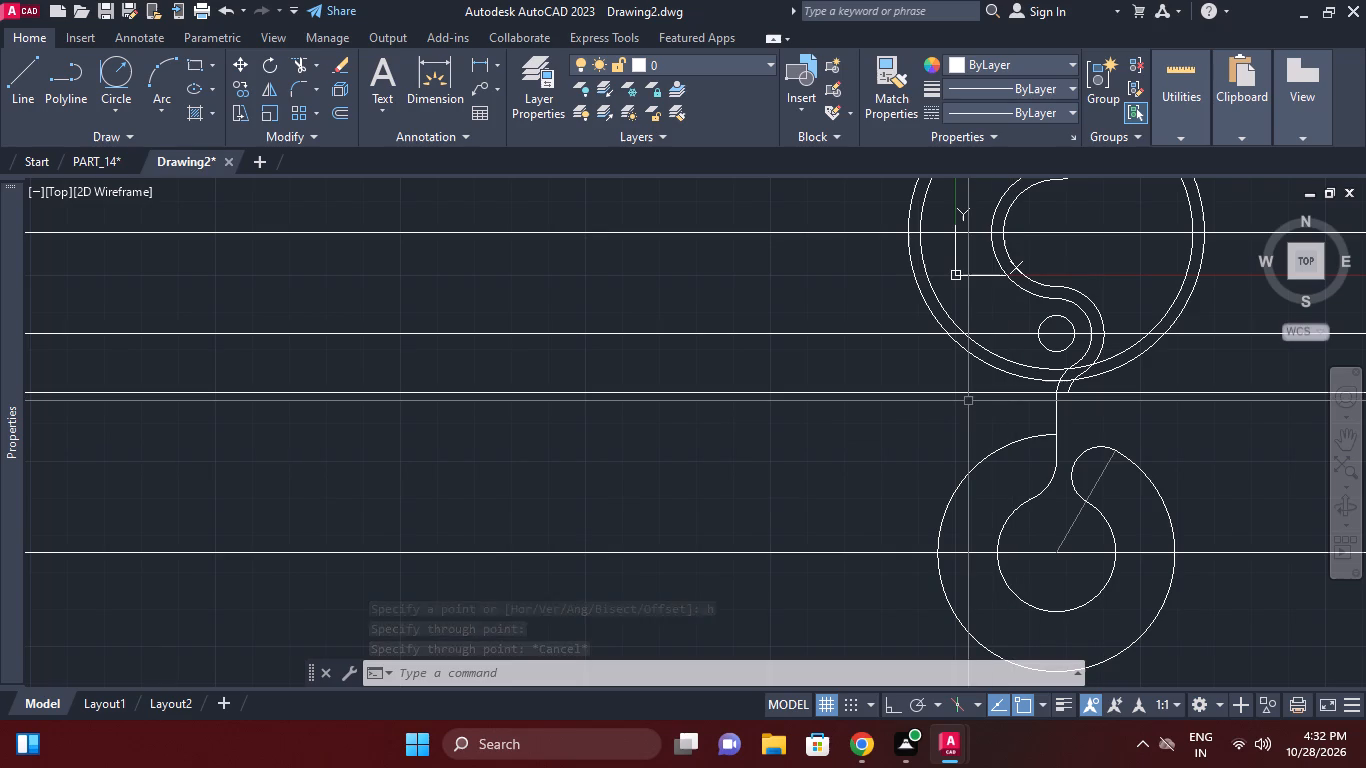
With Ortho on, draw a vertical line from the 46 mm circle's left crossing with the small circle's horizontal centerline down to the new horizontal line.
middle_drag(974, 396, 980, 435)
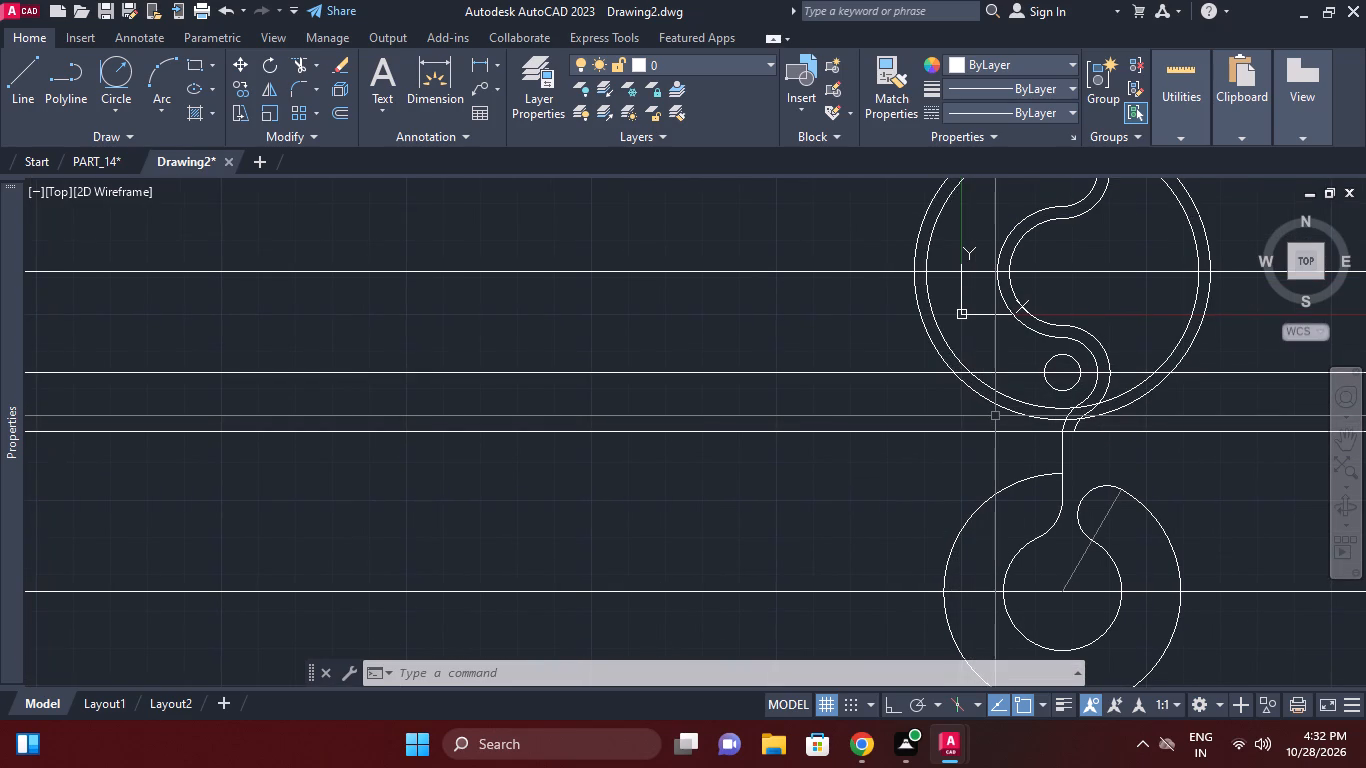
key(l)
key(space)
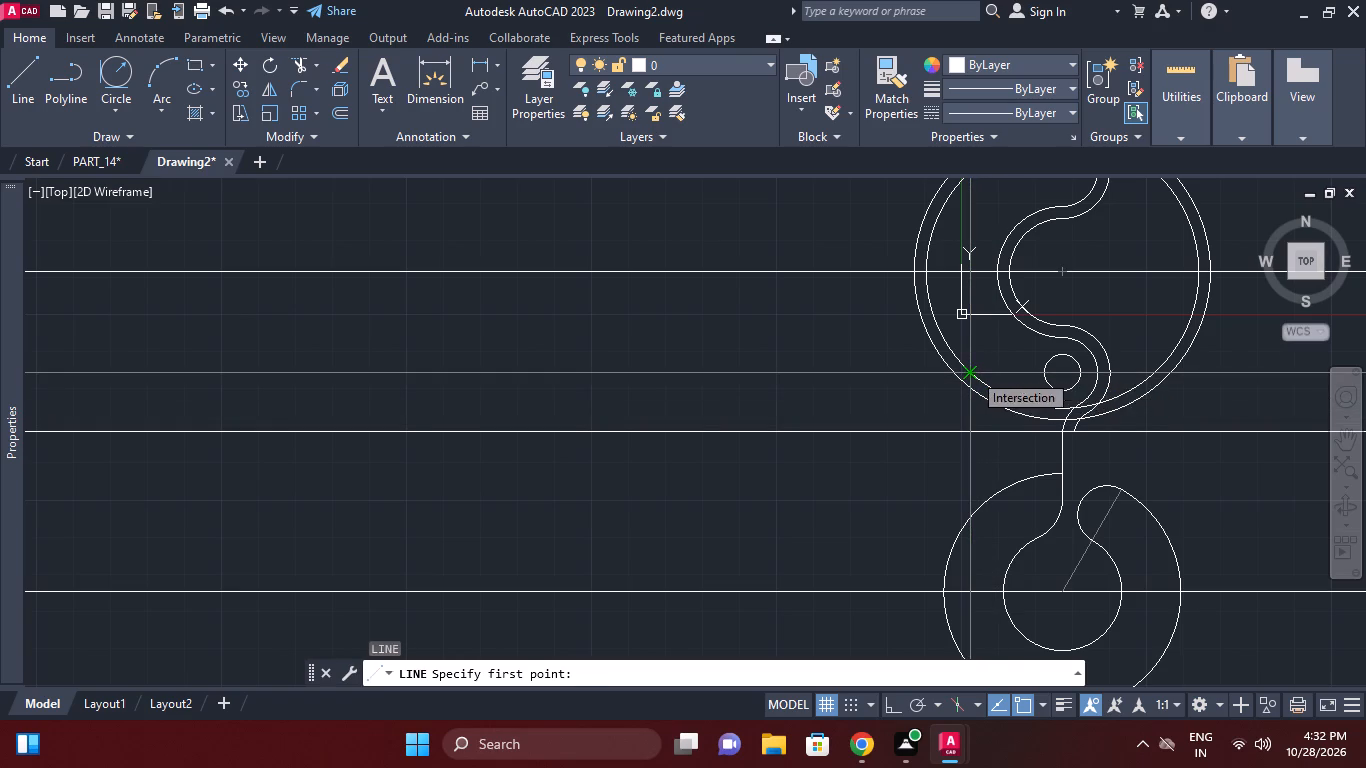
click(972, 372)
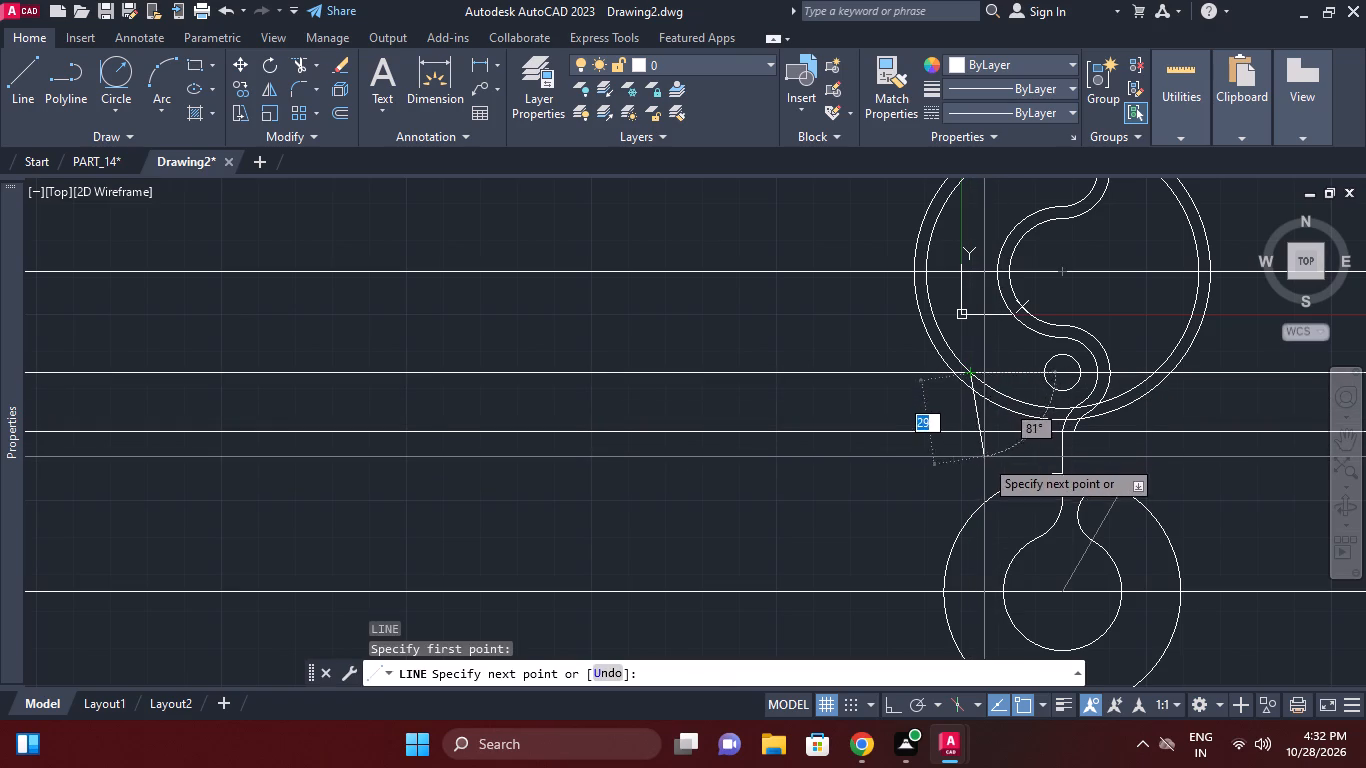
key(F8)
click(973, 435)
key(Escape)
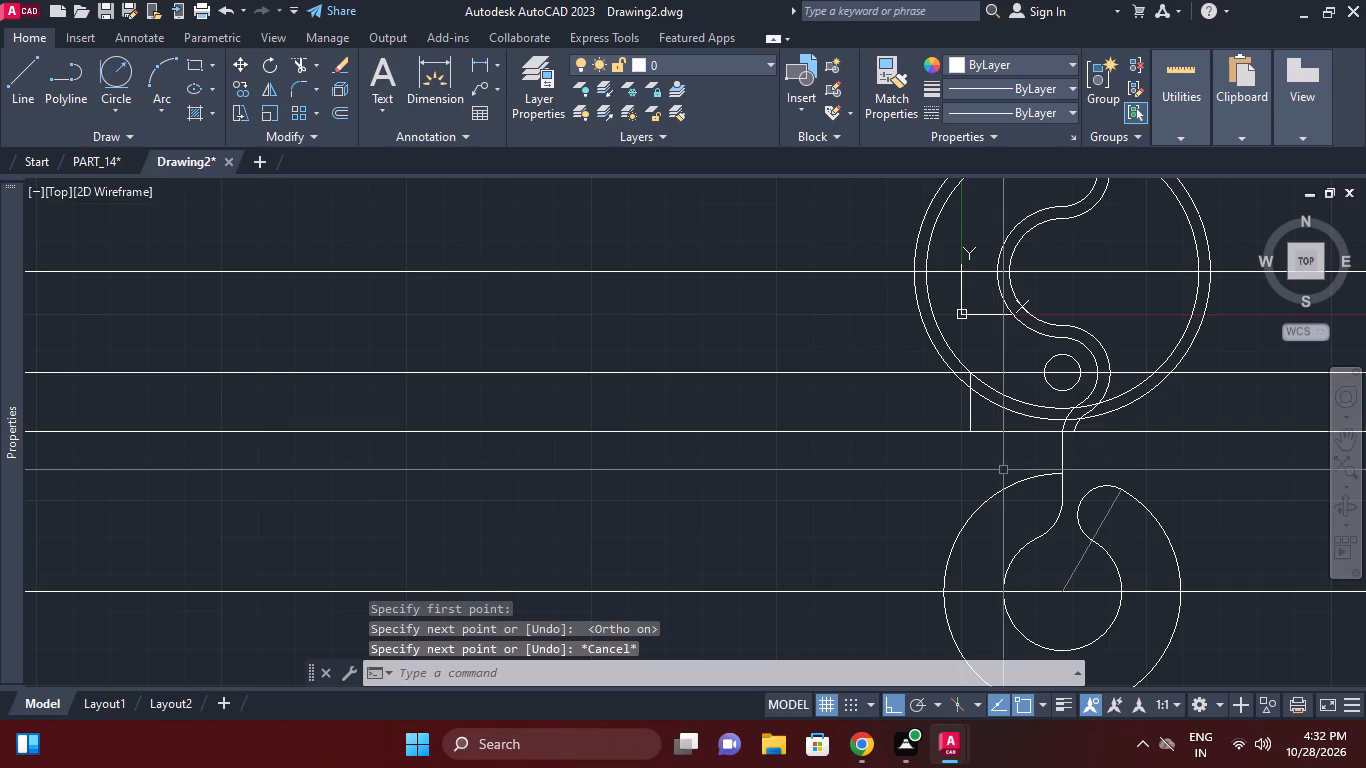
Extend the new vertical line down to the hook's outer circle.
middle_drag(996, 468, 995, 438)
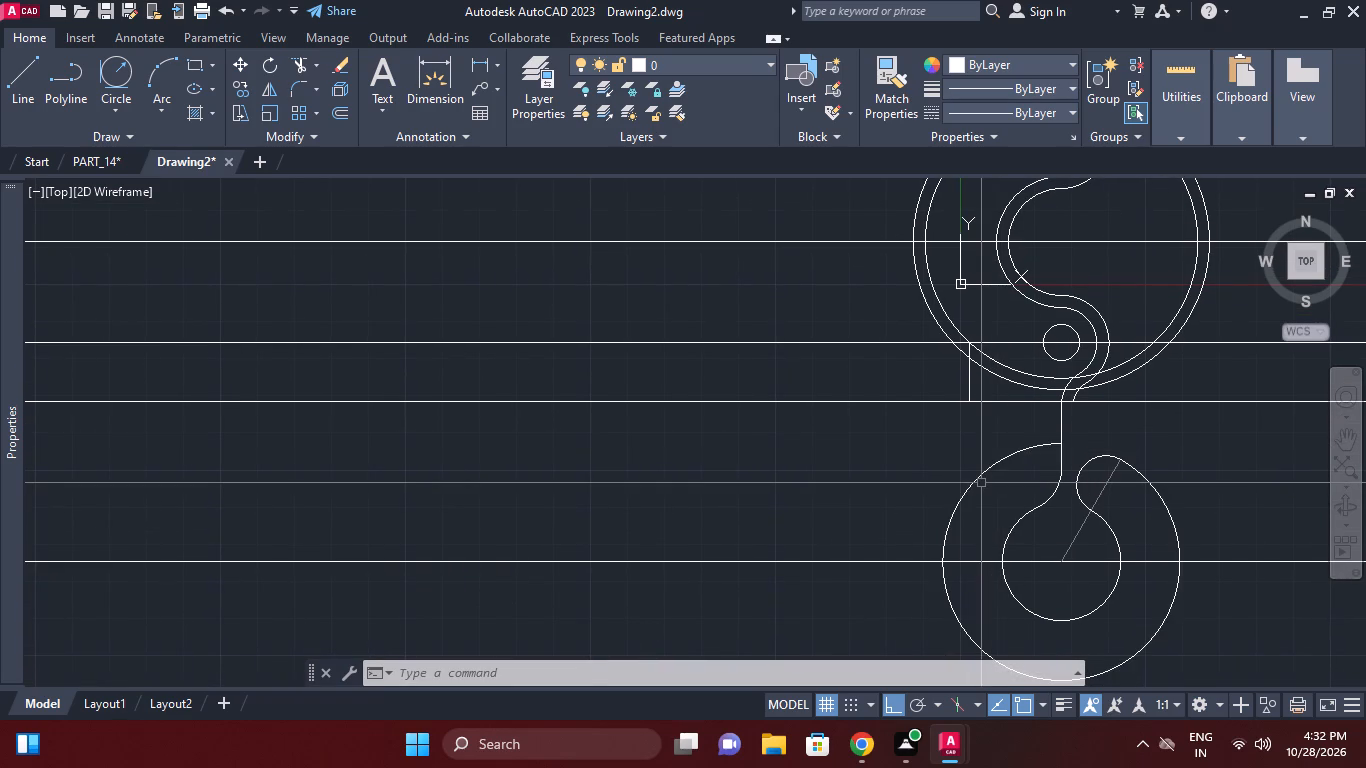
key(Escape)
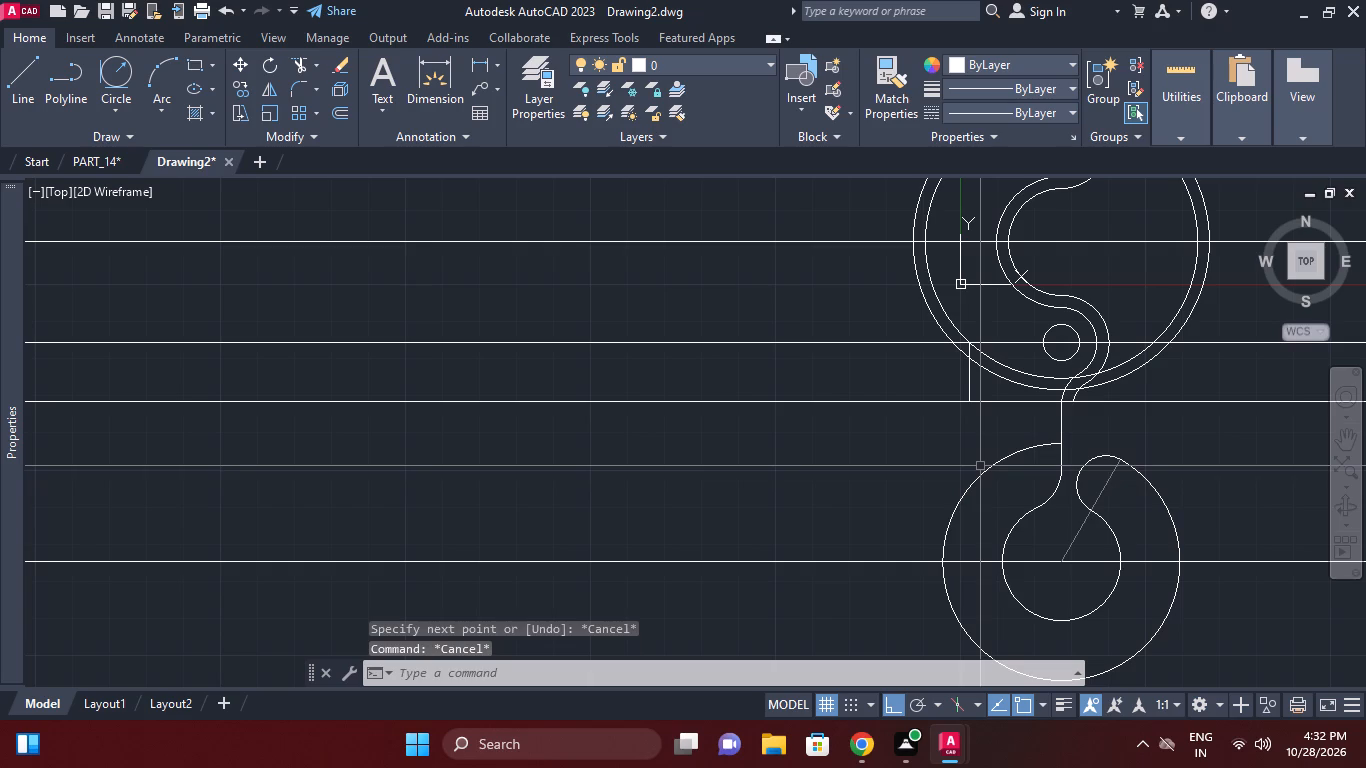
key(e)
key(x)
key(space)
click(984, 467)
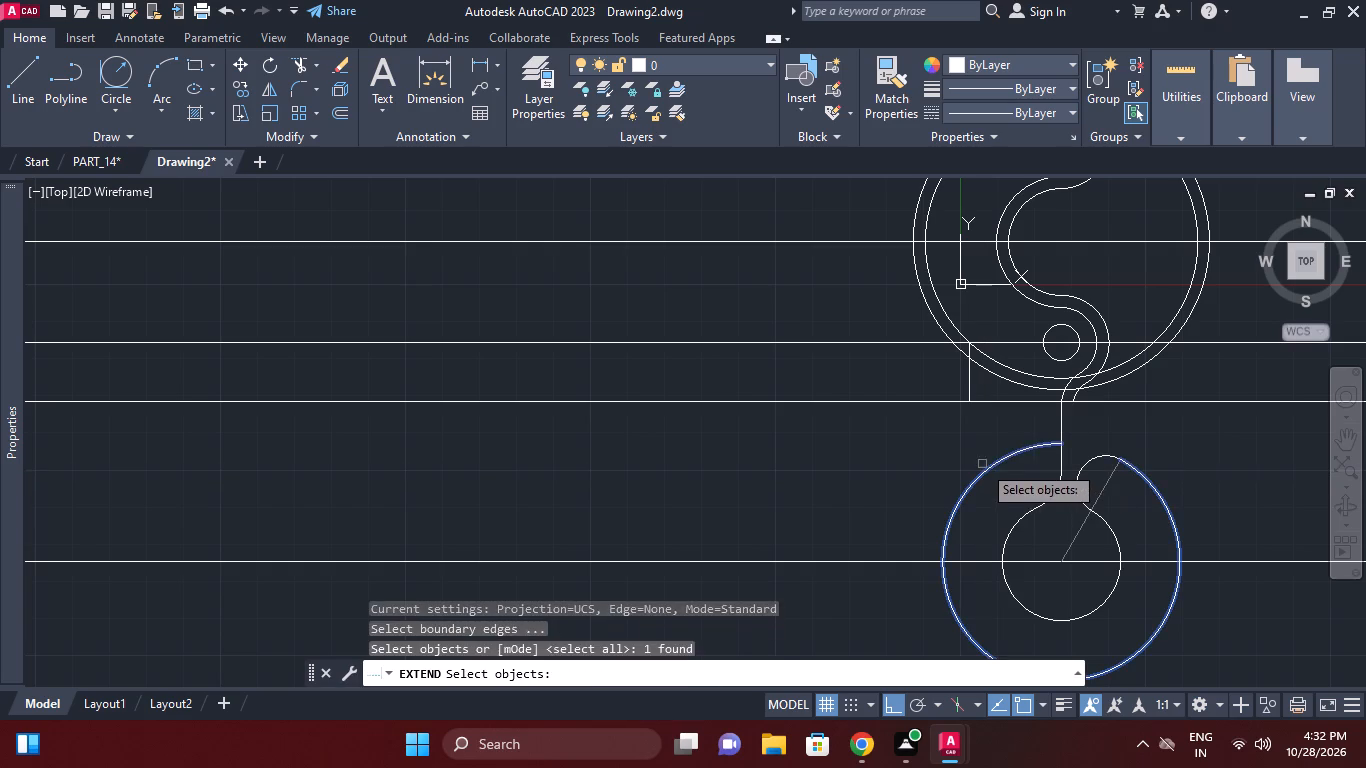
key(space)
click(968, 395)
key(Escape)
key(Escape)
middle_click(984, 475)
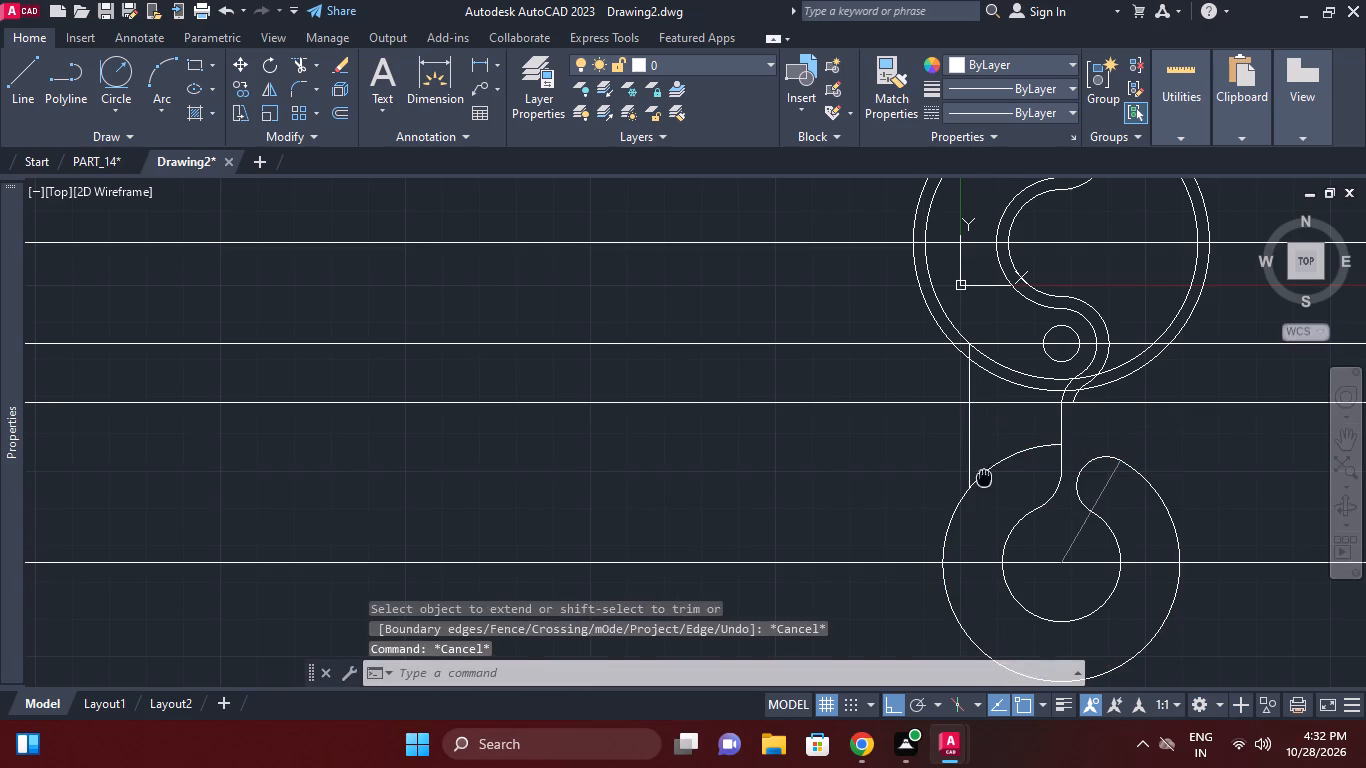
Trim the hook's outer circle between the extended vertical line and the neck line.
key(t)
key(r)
key(space)
click(969, 465)
key(space)
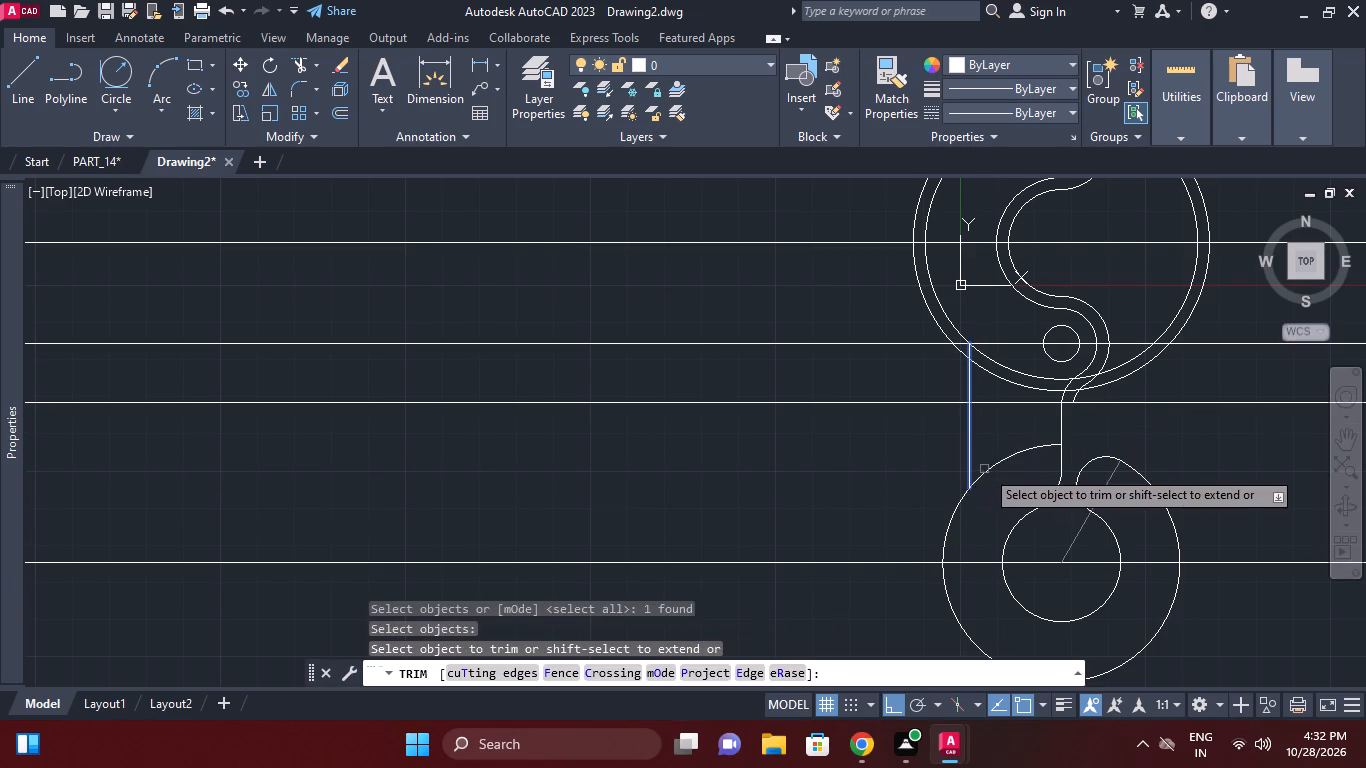
click(986, 470)
key(Escape)
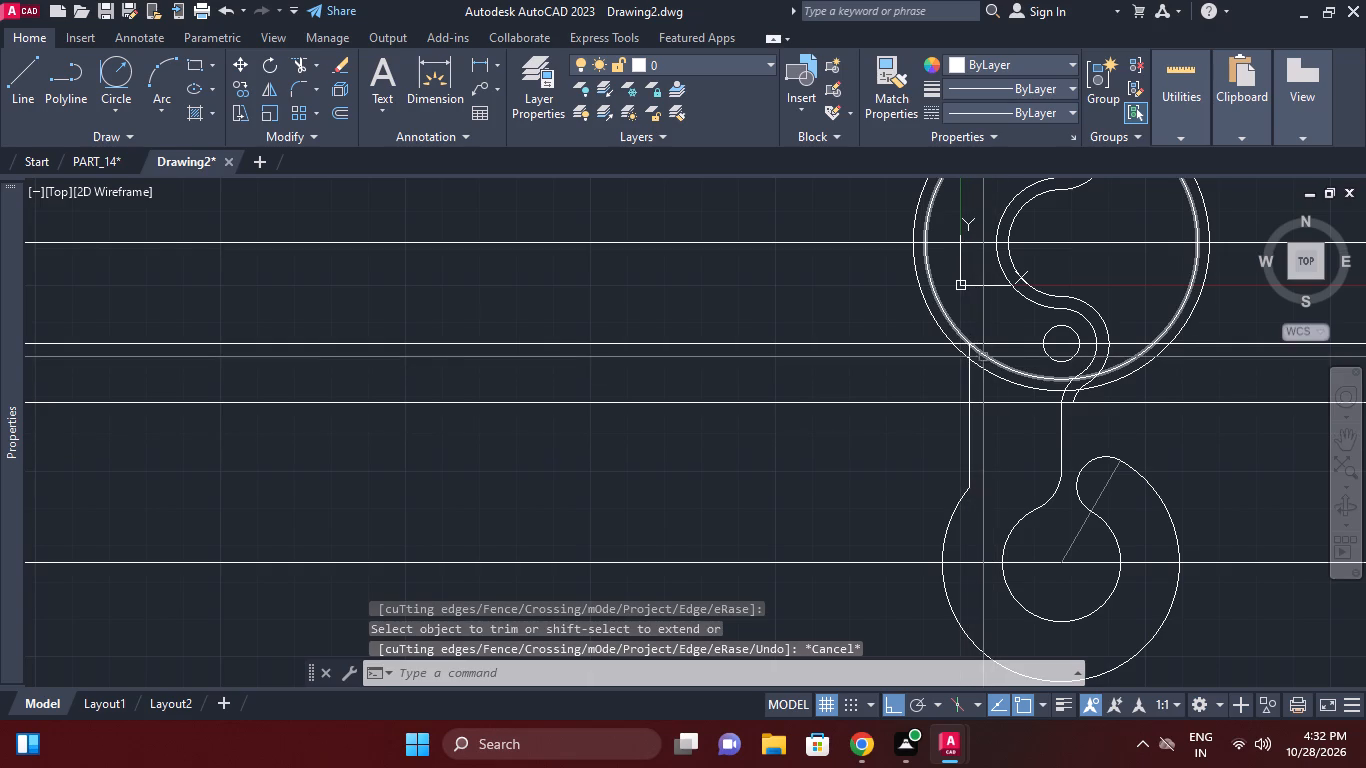
Trim the bottom portions of the 46 mm and 50 mm arcs between the left vertical line and the S-band's lower end.
middle_drag(998, 360, 992, 434)
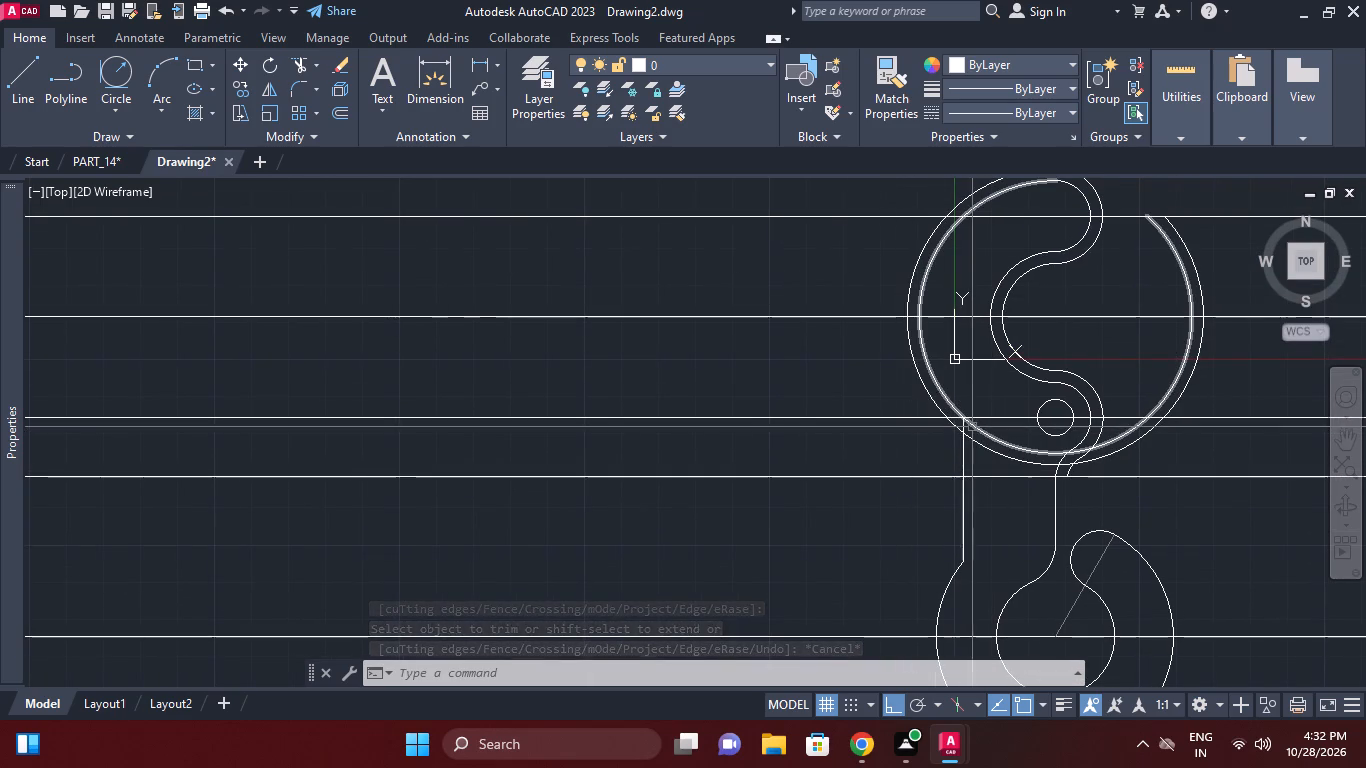
click(296, 65)
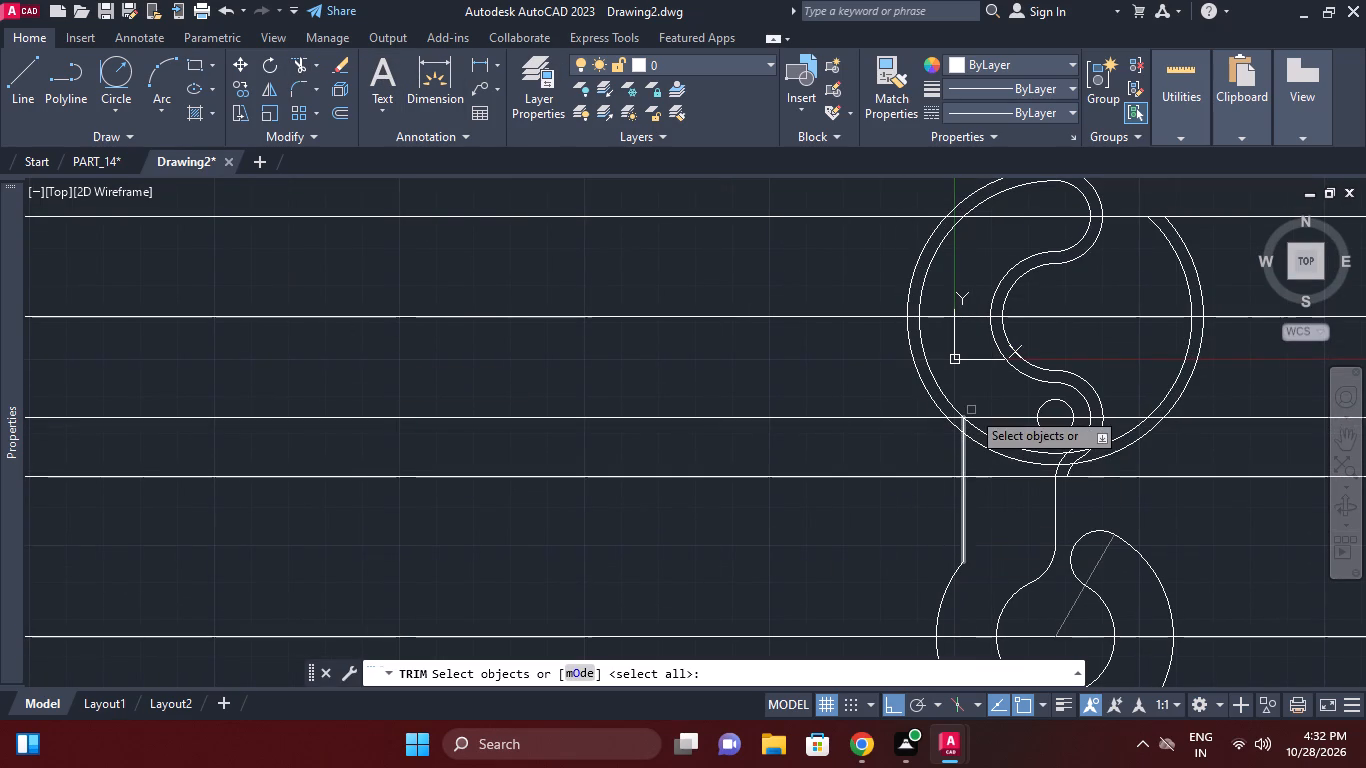
right_click(970, 410)
click(1007, 422)
scroll(989, 432, up, 1)
click(985, 432)
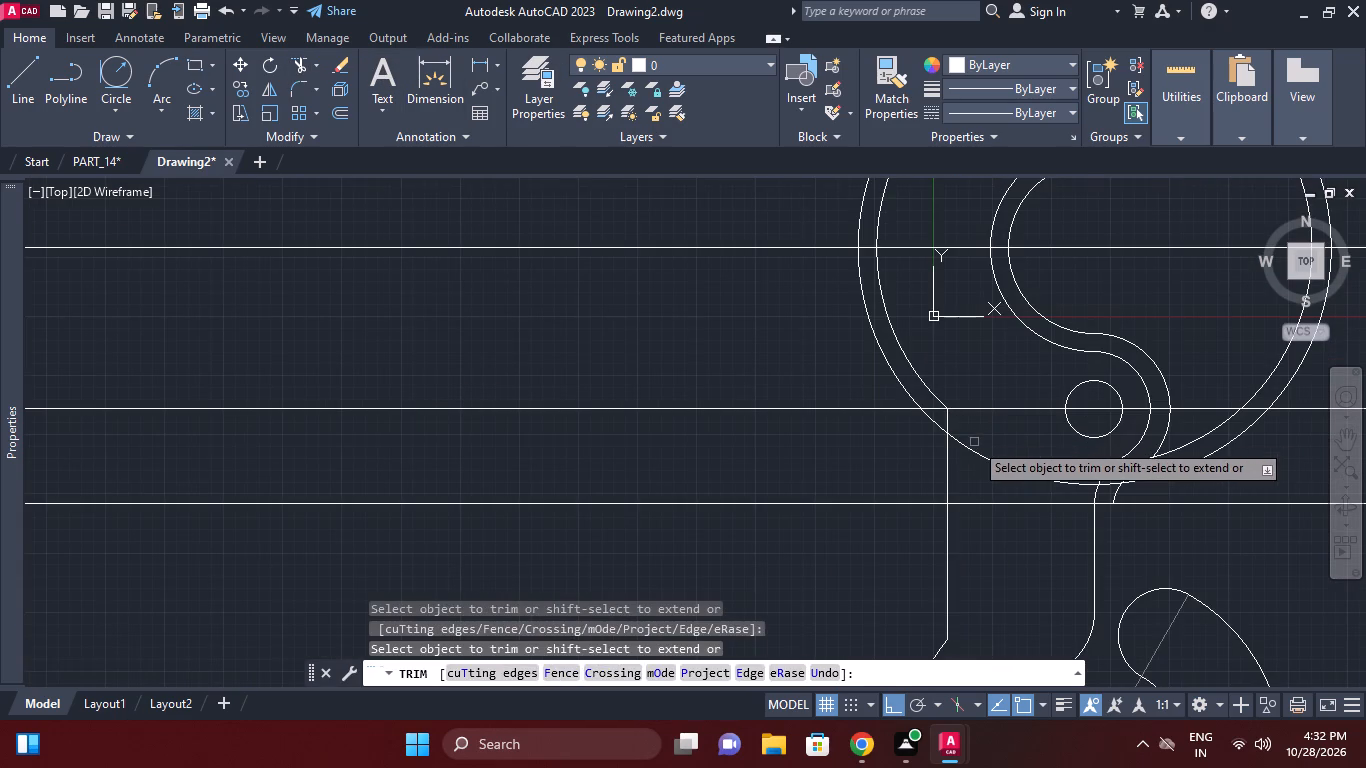
click(974, 442)
click(968, 450)
right_click(978, 441)
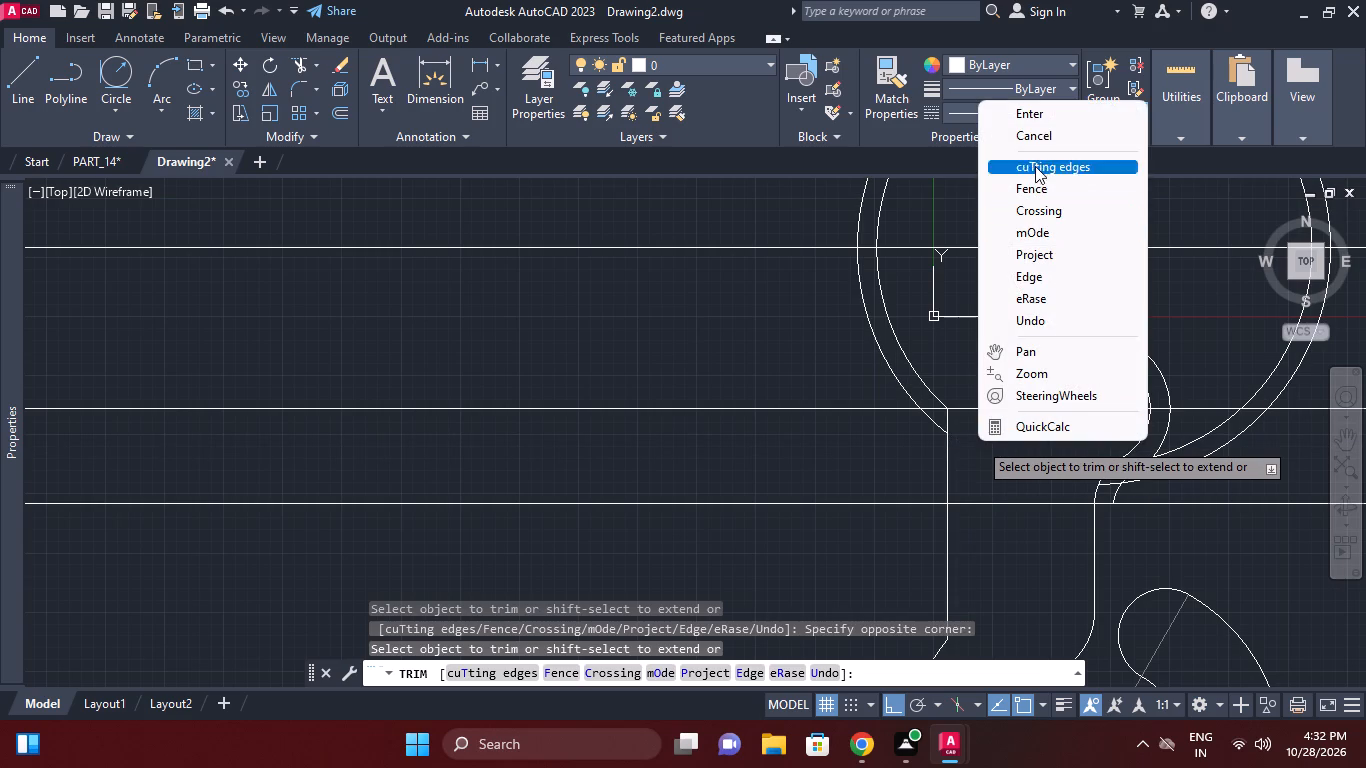
click(1039, 139)
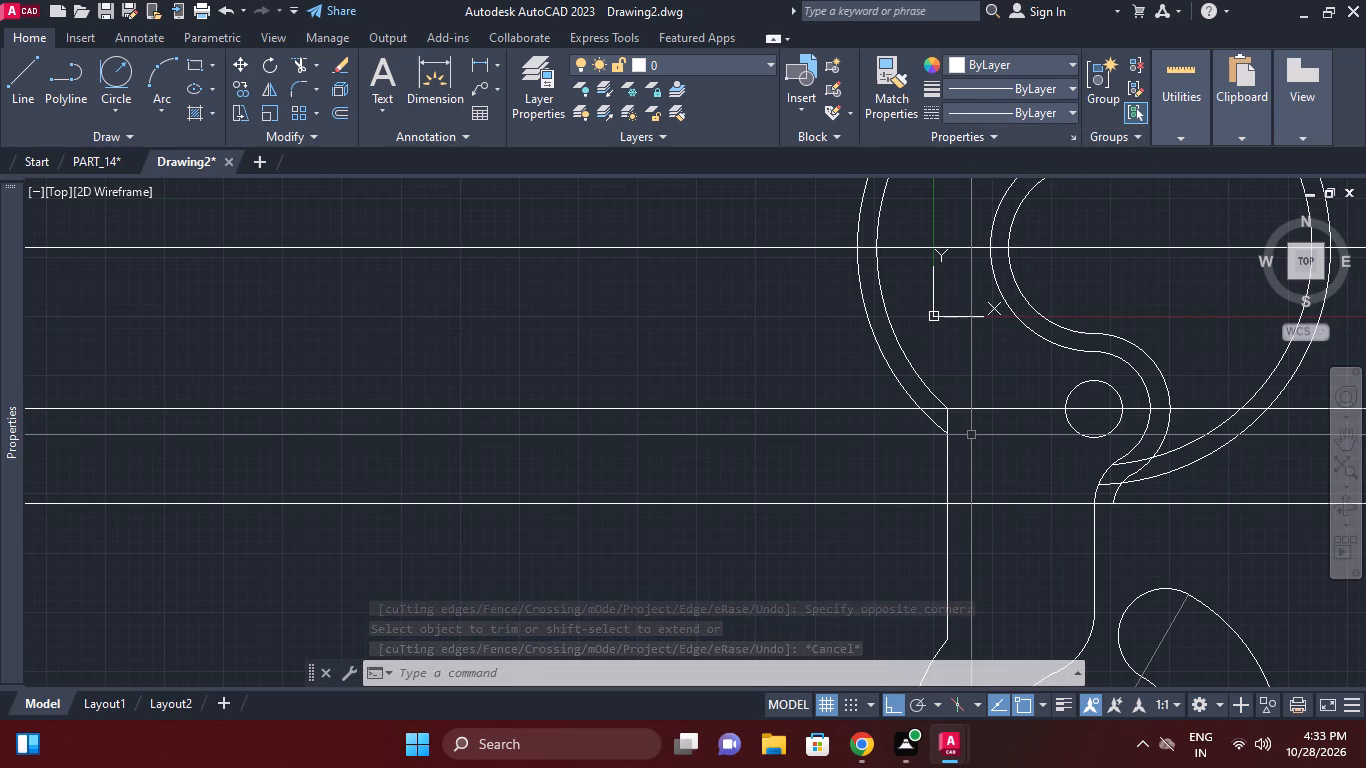
Fillet the 46 mm arc to the left vertical line with a 12 mm radius.
middle_drag(1152, 504, 1081, 490)
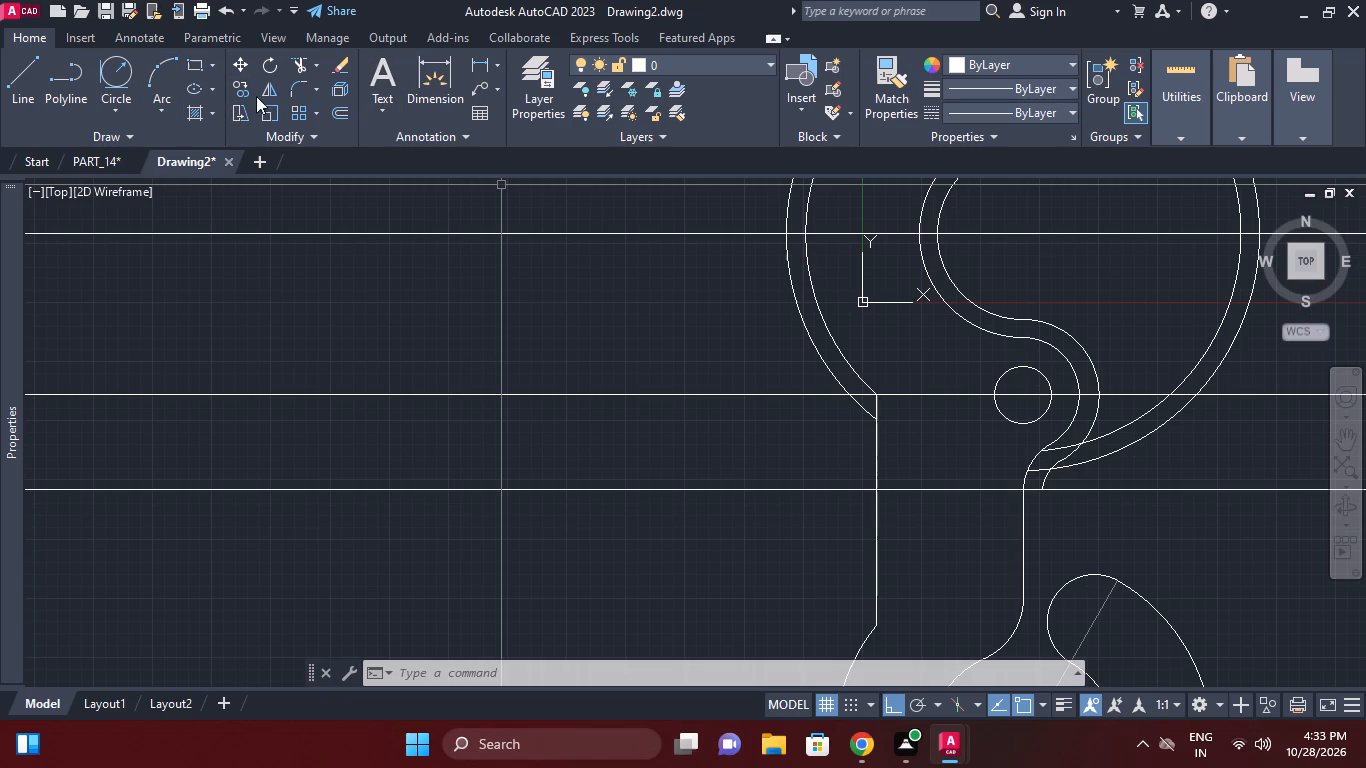
click(298, 85)
click(732, 665)
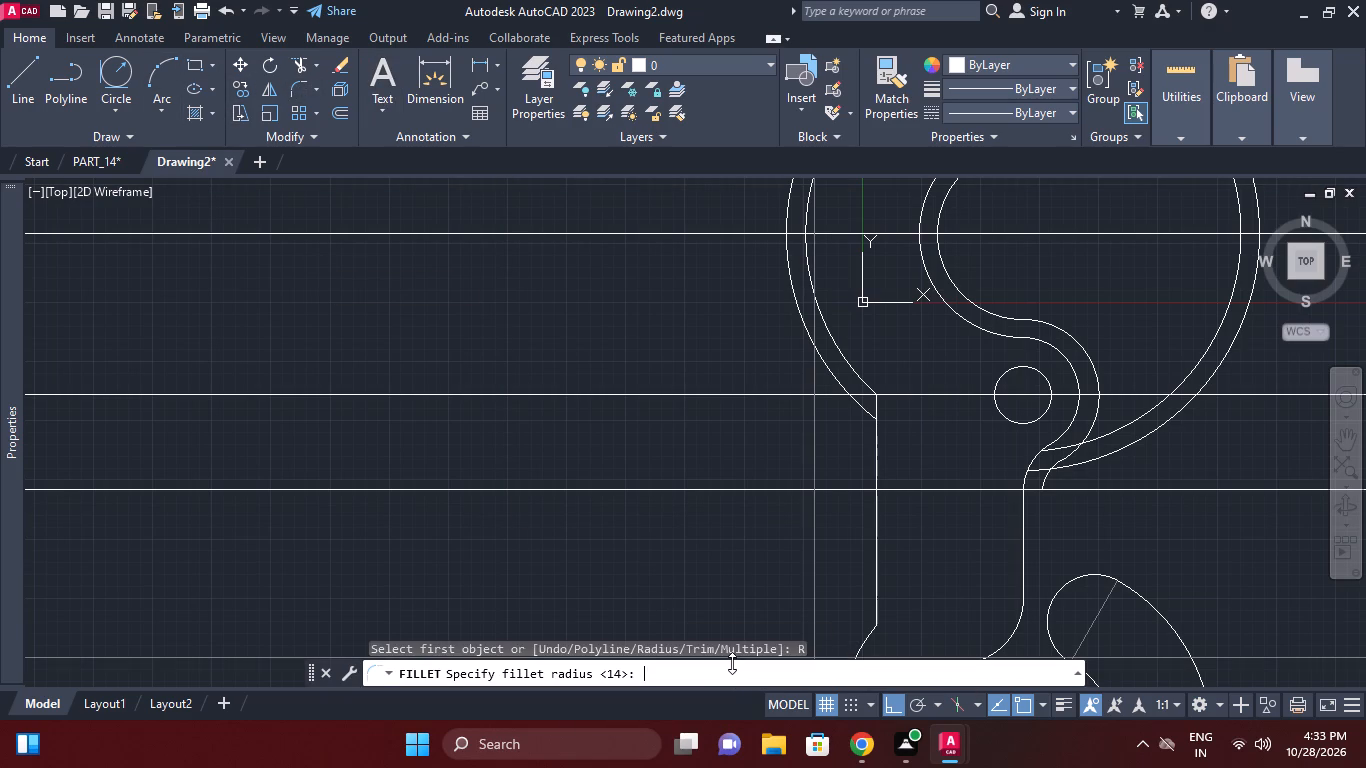
text(12)
key(Return)
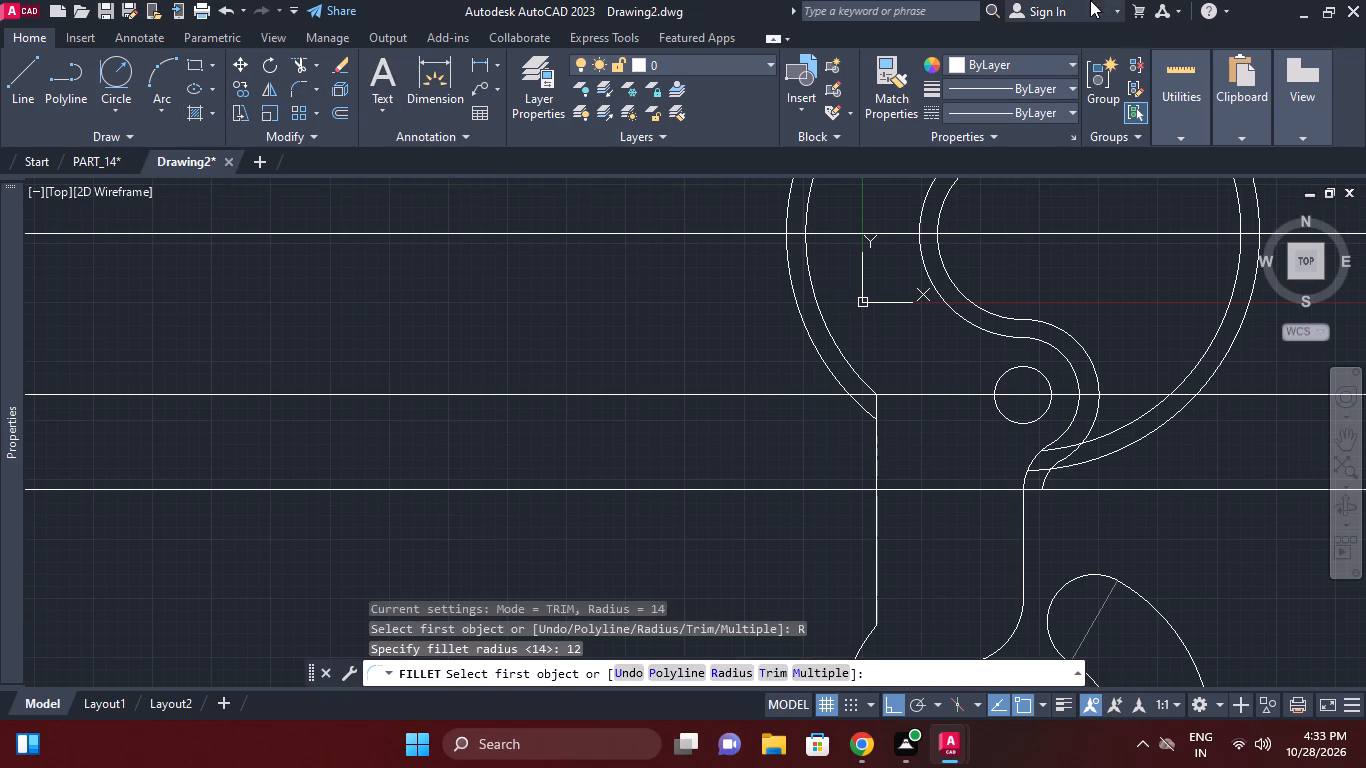
click(857, 377)
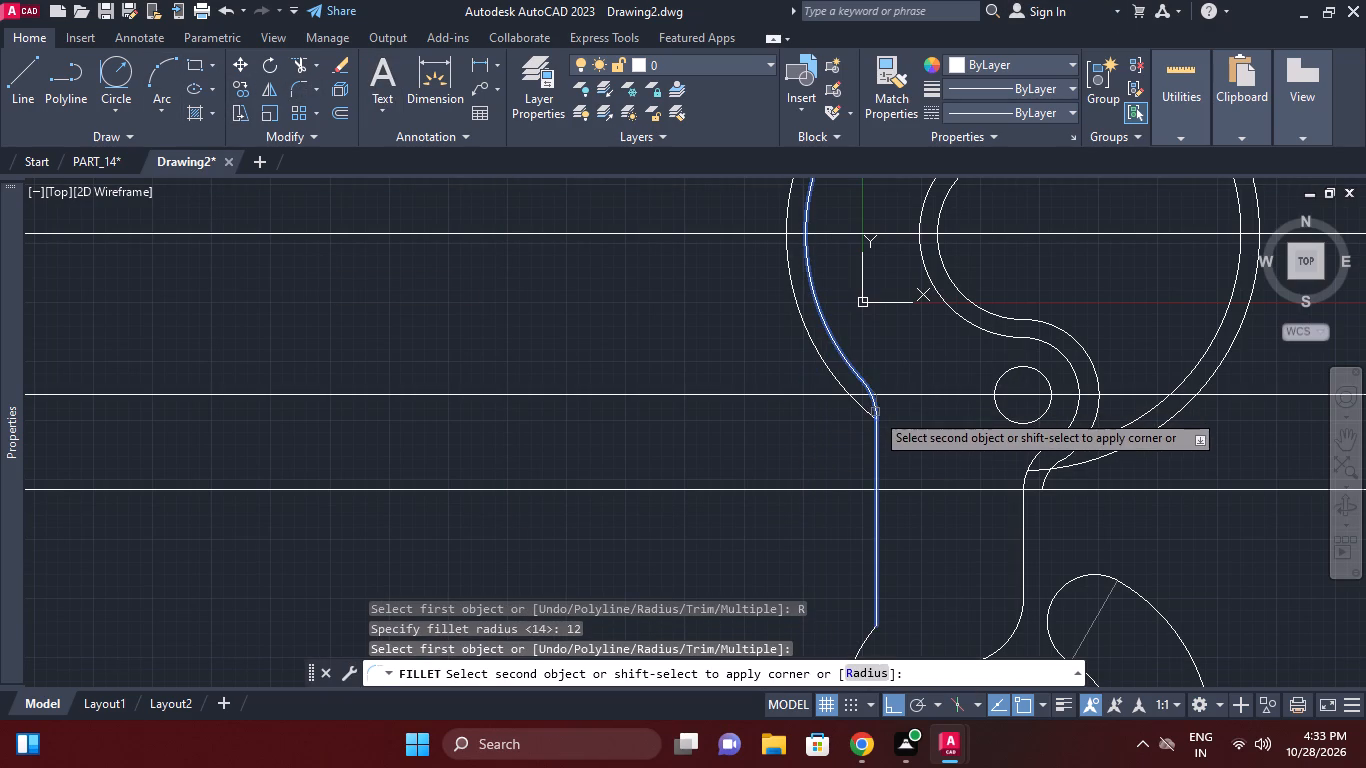
click(877, 413)
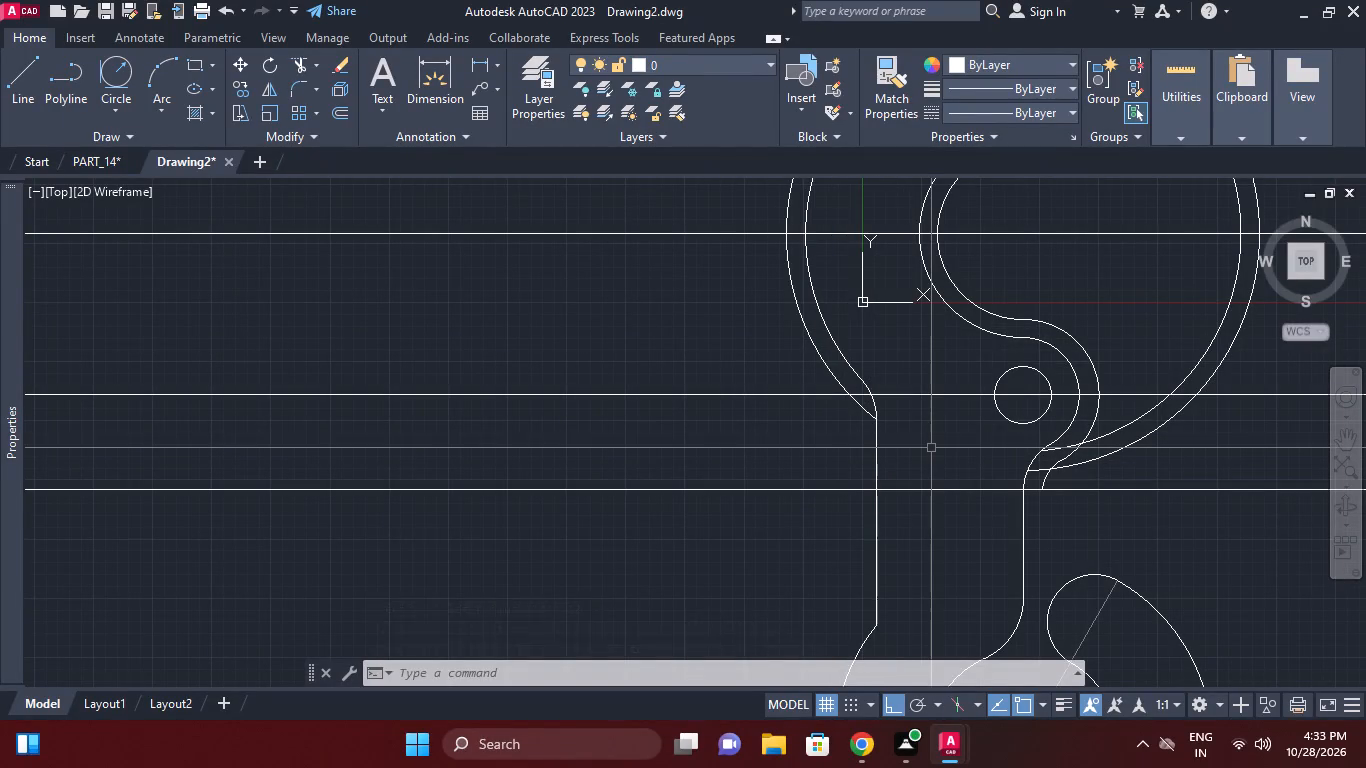
Offset the 12 mm fillet arc and the neck's left vertical line 4 mm outward, away from the neck.
text(o)
key(space)
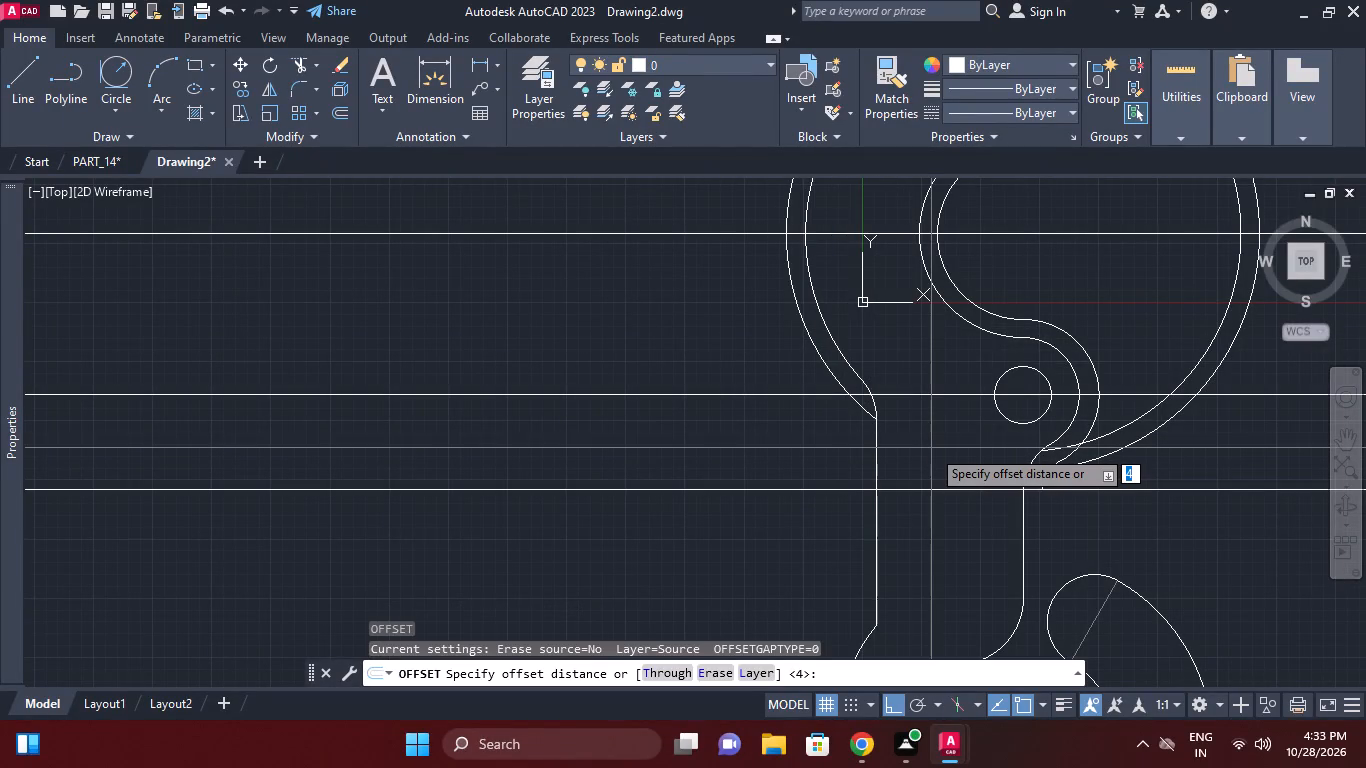
key(4)
key(Return)
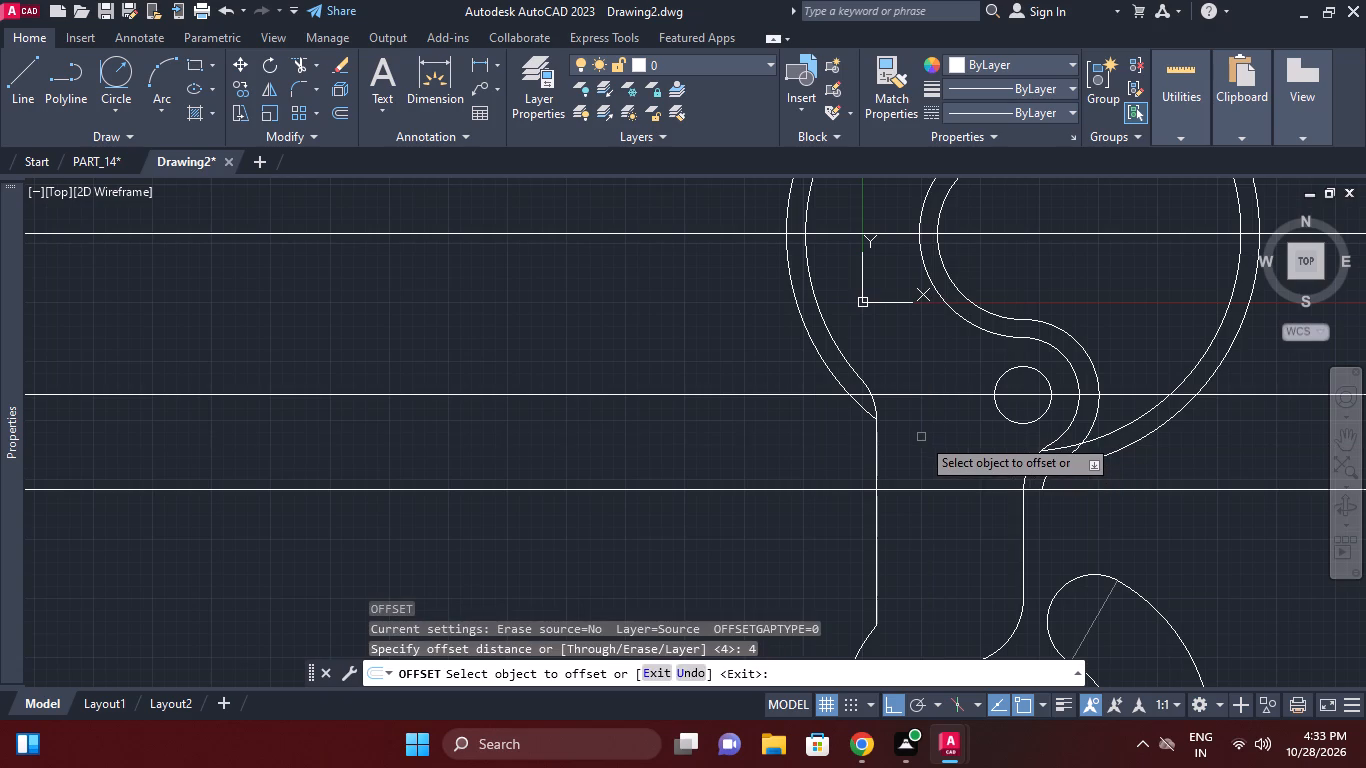
scroll(929, 432, up, 1)
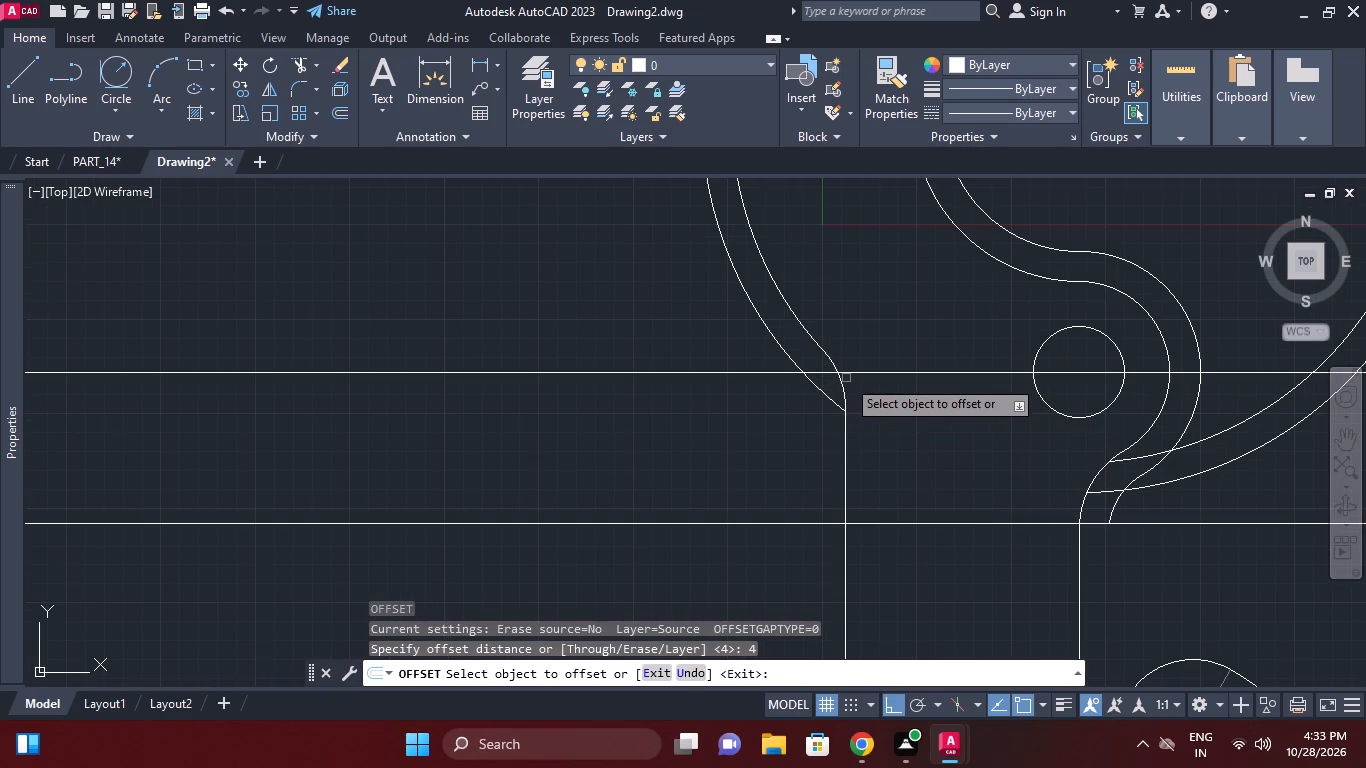
click(839, 379)
click(806, 400)
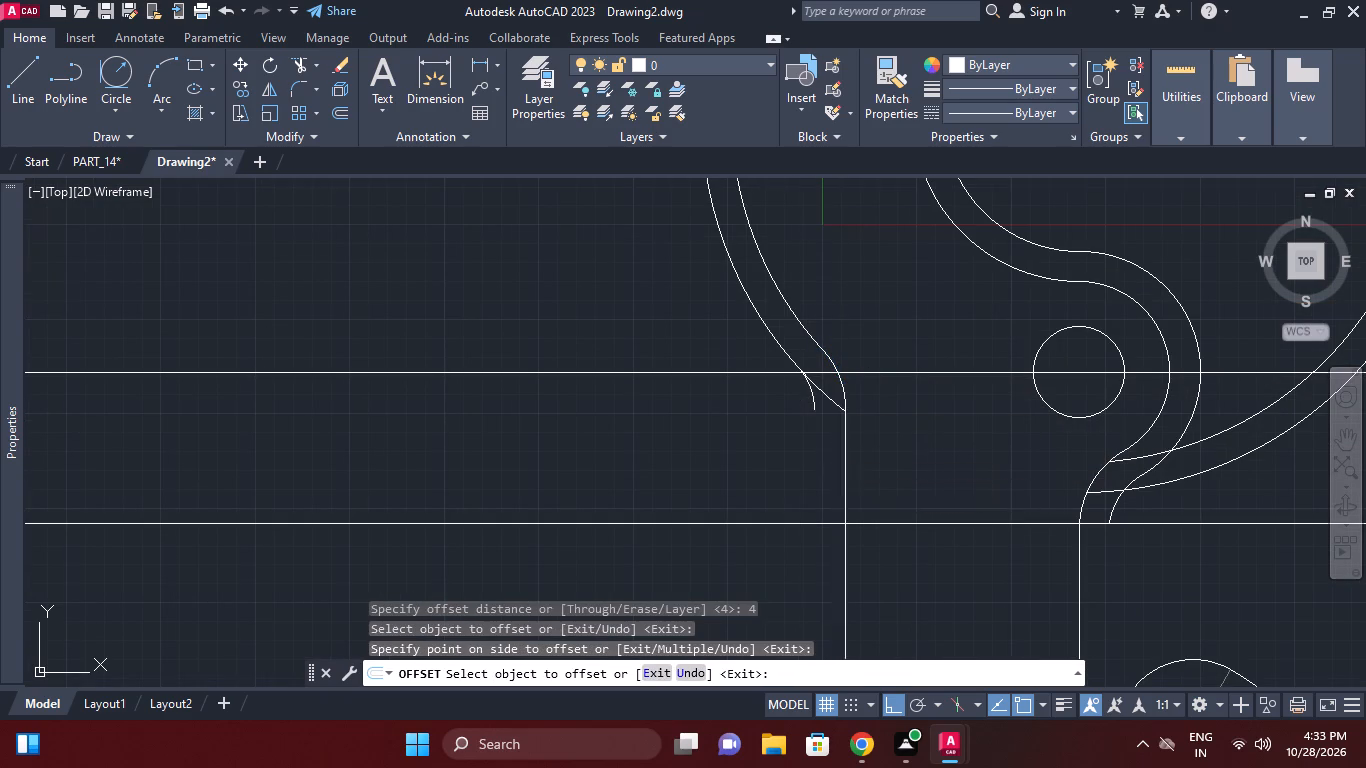
click(845, 468)
click(806, 459)
middle_drag(927, 478, 935, 334)
right_click(937, 362)
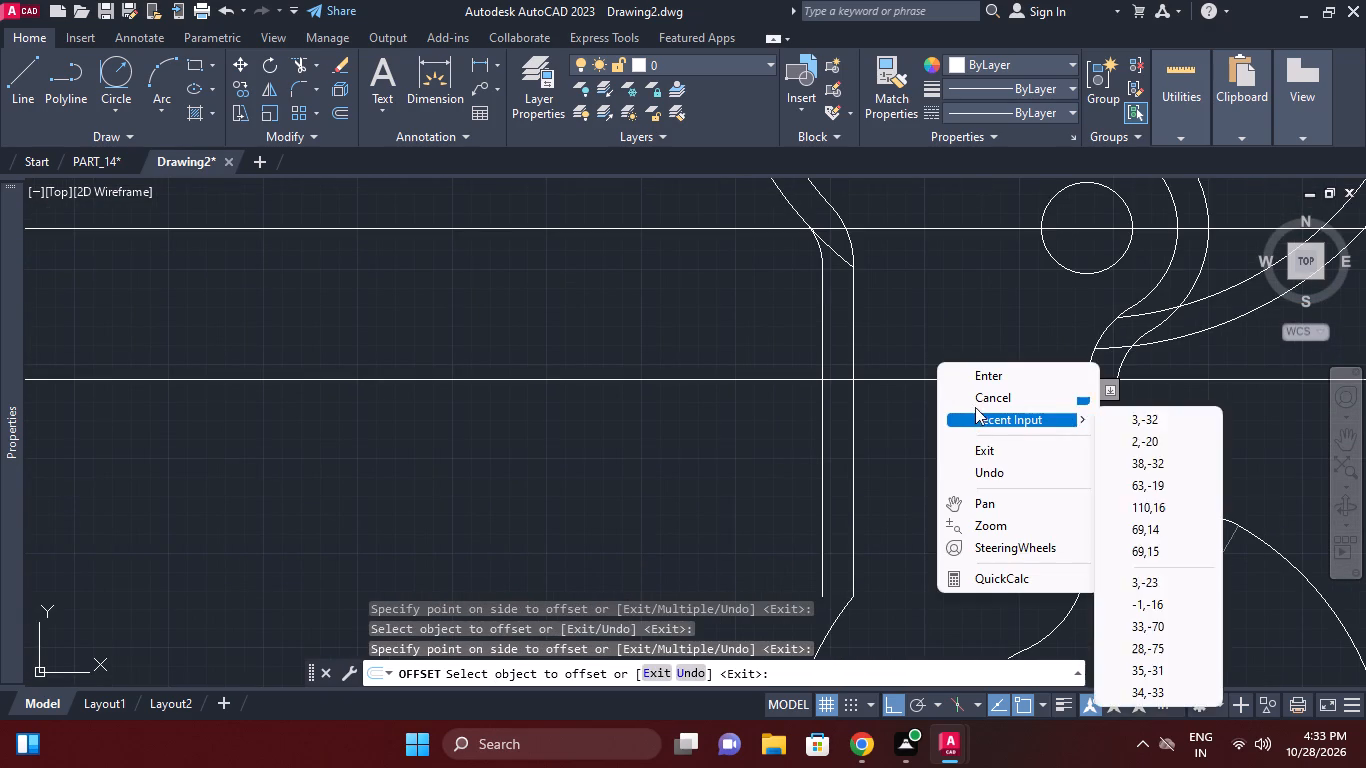
click(975, 407)
Trim the offset vertical line below the horizontal construction line and the 50 mm arc's leftover end inside the offset fillet.
scroll(1005, 411, down, 1)
middle_click(1005, 414)
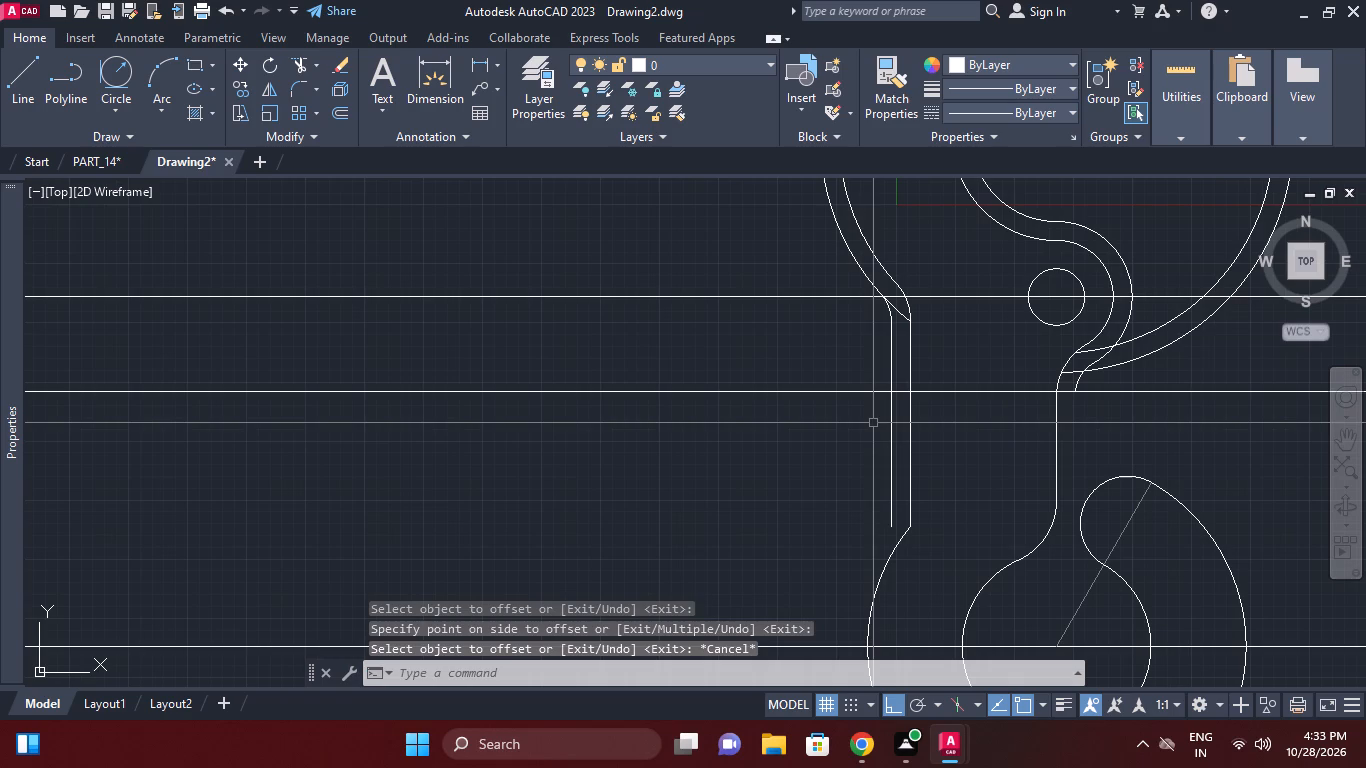
click(294, 58)
right_click(437, 239)
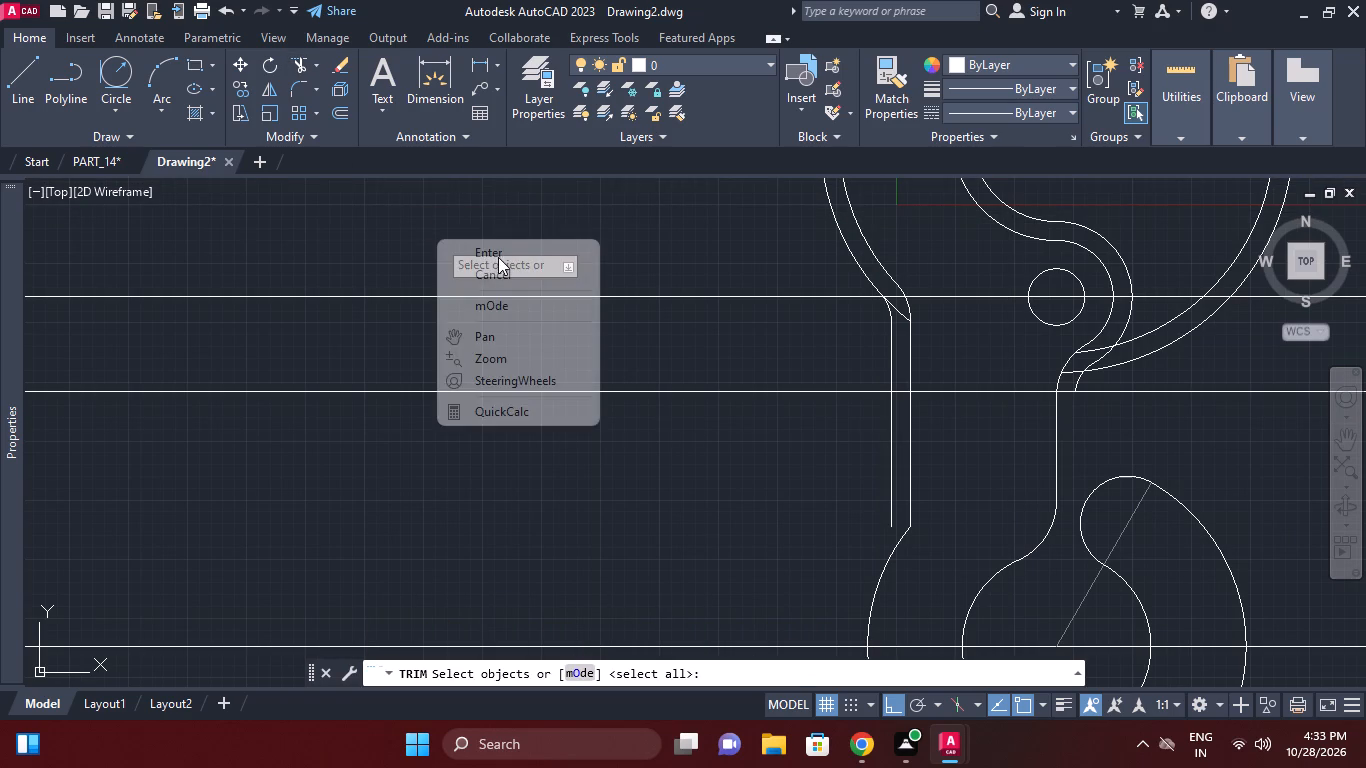
click(498, 257)
click(892, 401)
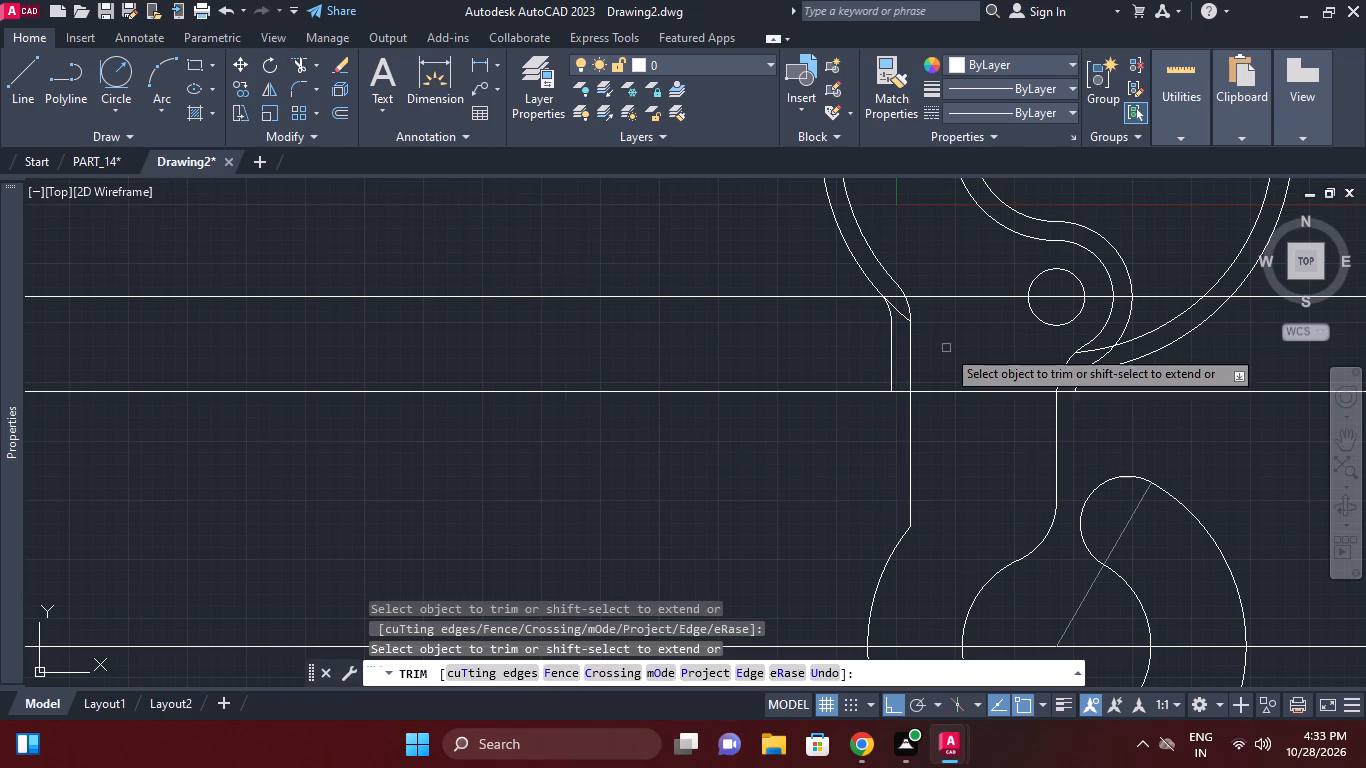
click(895, 310)
Trim the lowest construction line crossing the neck, leaving only short closing edges between the paired outlines on both sides.
middle_drag(938, 355, 937, 374)
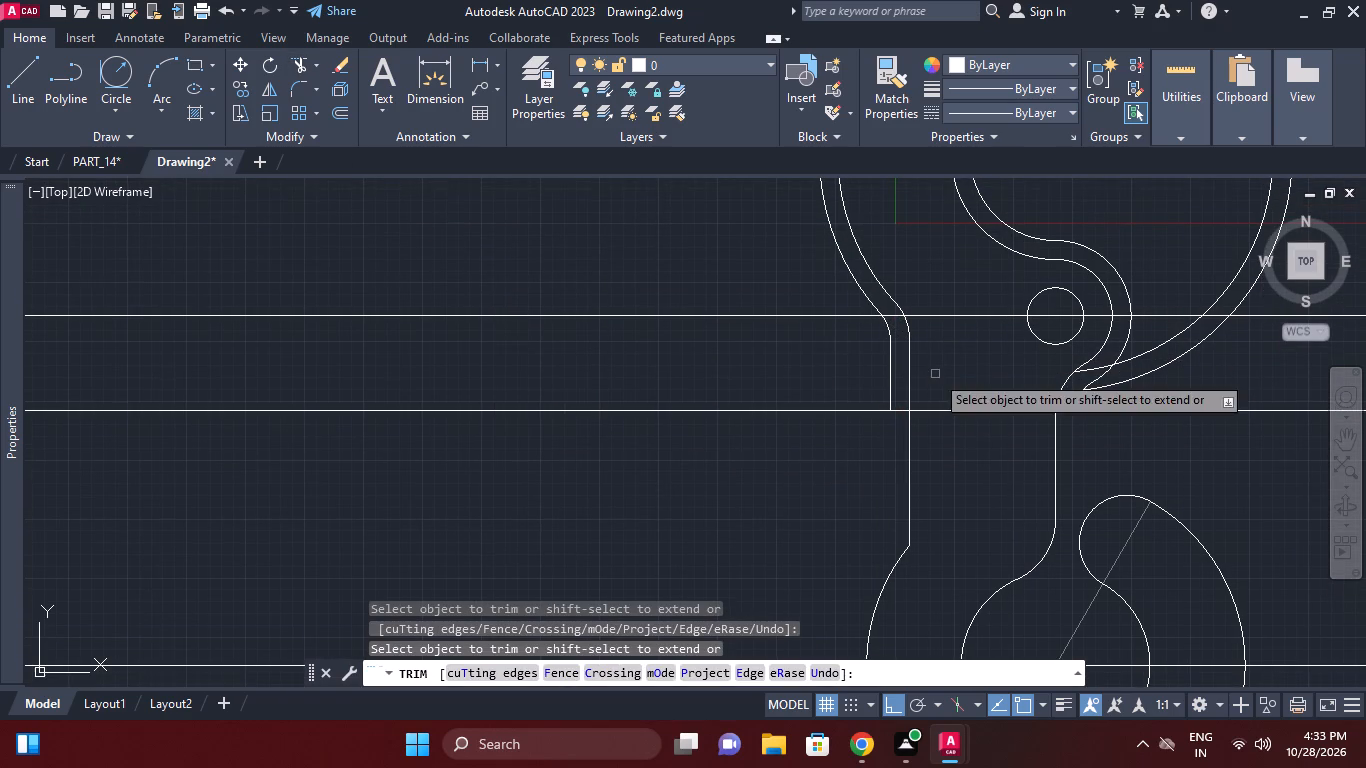
click(874, 409)
click(952, 414)
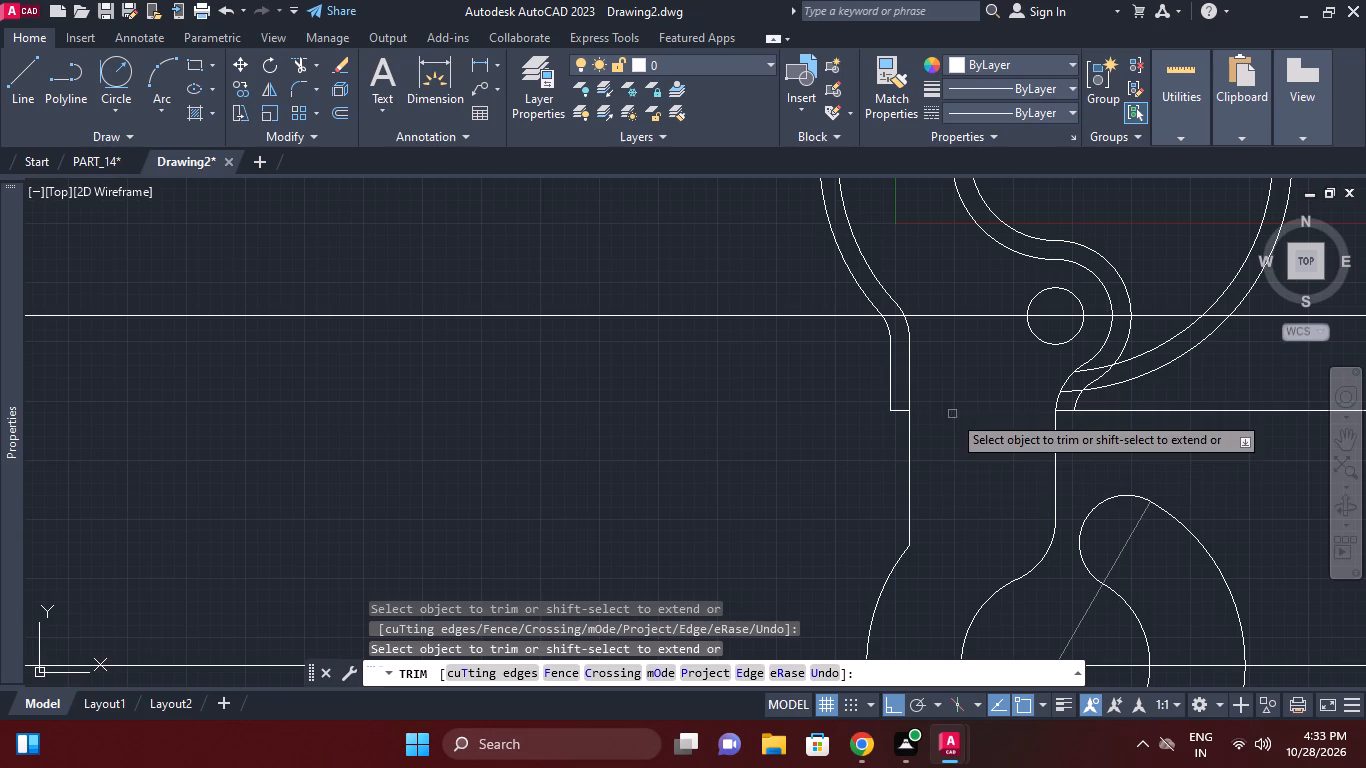
click(1112, 413)
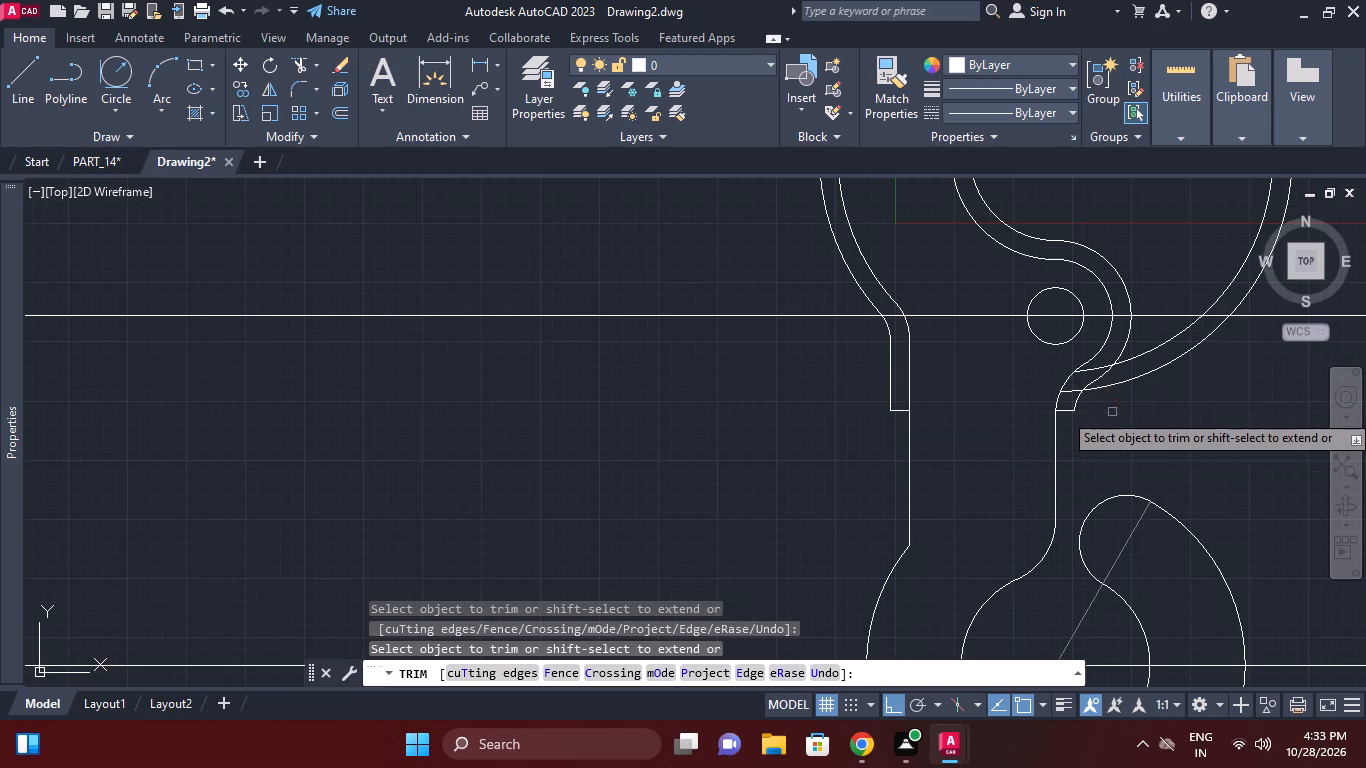
middle_drag(1107, 446, 1038, 460)
right_click(1083, 432)
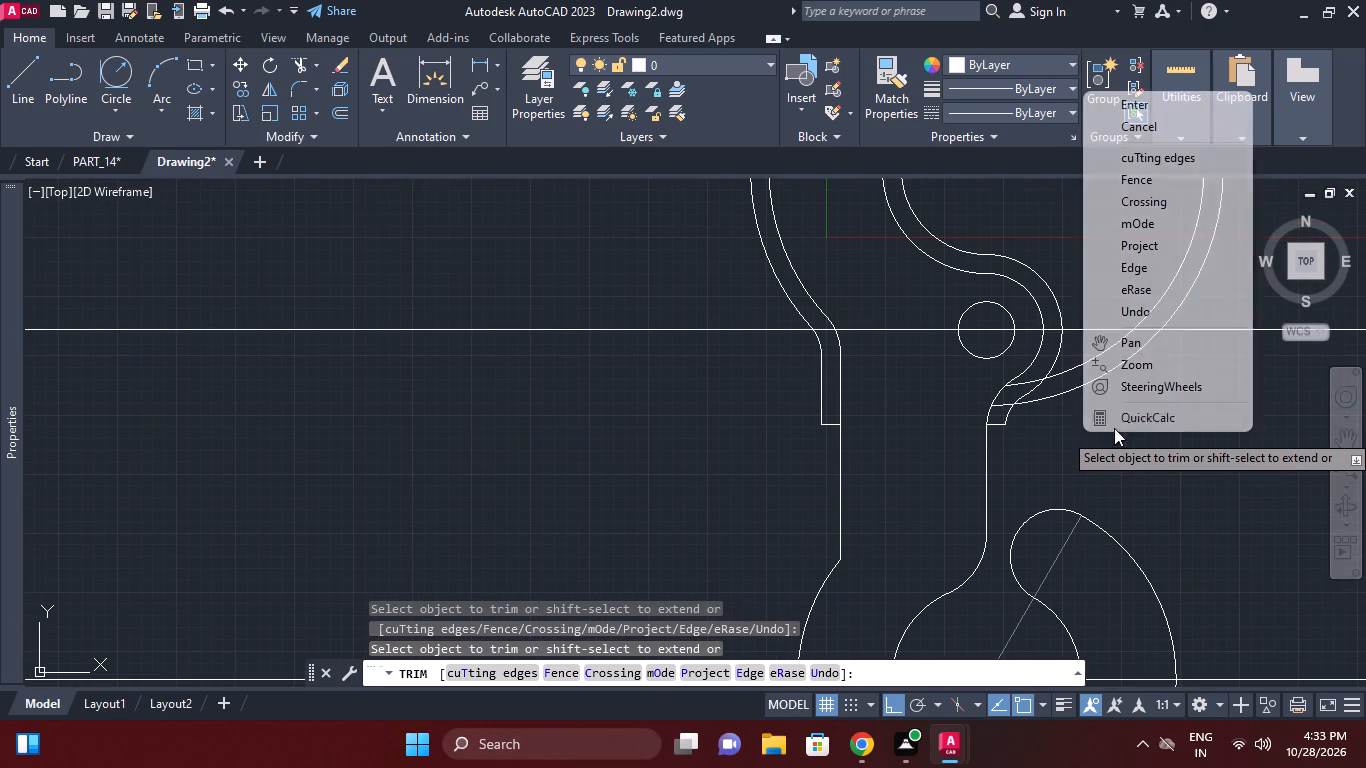
click(1146, 132)
Erase the two leftover 46 mm and 50 mm arc portions beside the open side of the S-shaped band.
middle_drag(1123, 393, 1084, 492)
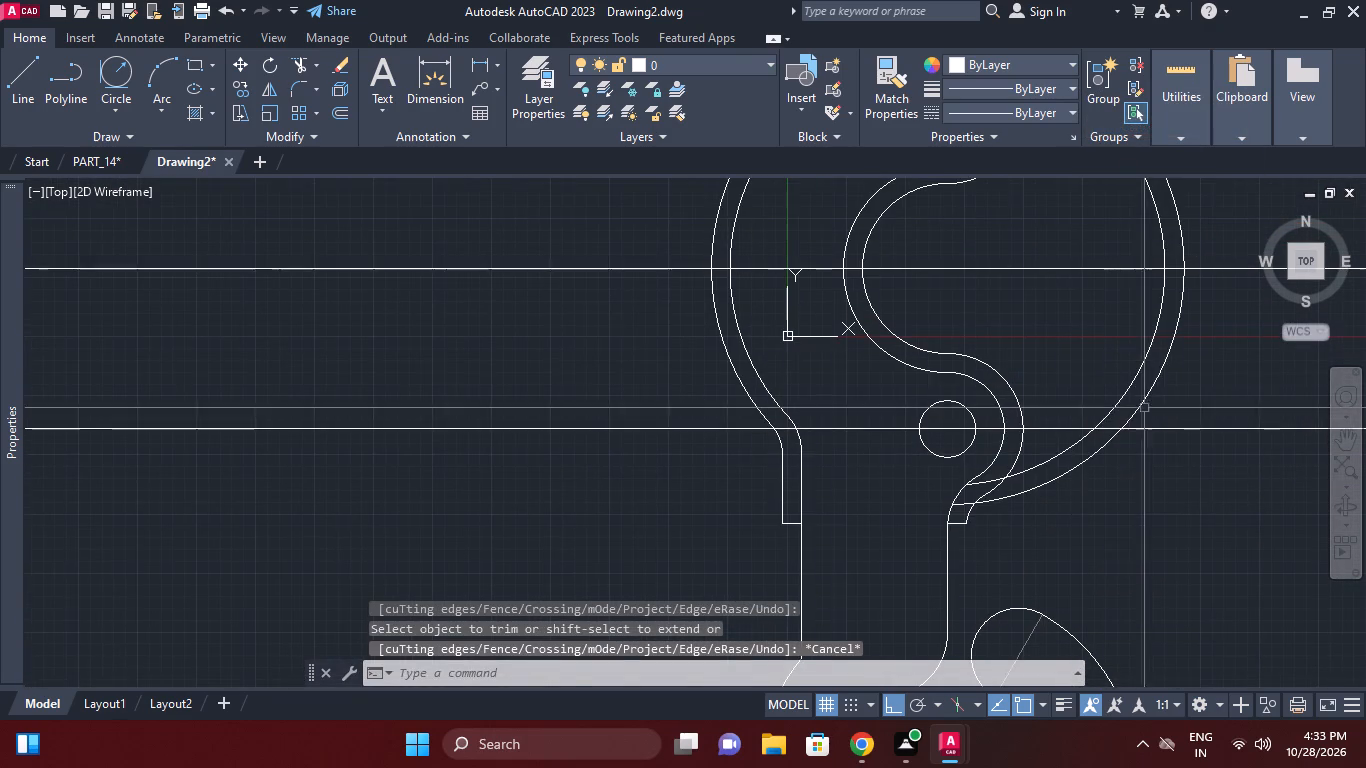
click(1148, 405)
click(1131, 385)
scroll(1150, 401, down, 1)
middle_drag(1140, 428, 1126, 477)
right_click(1173, 395)
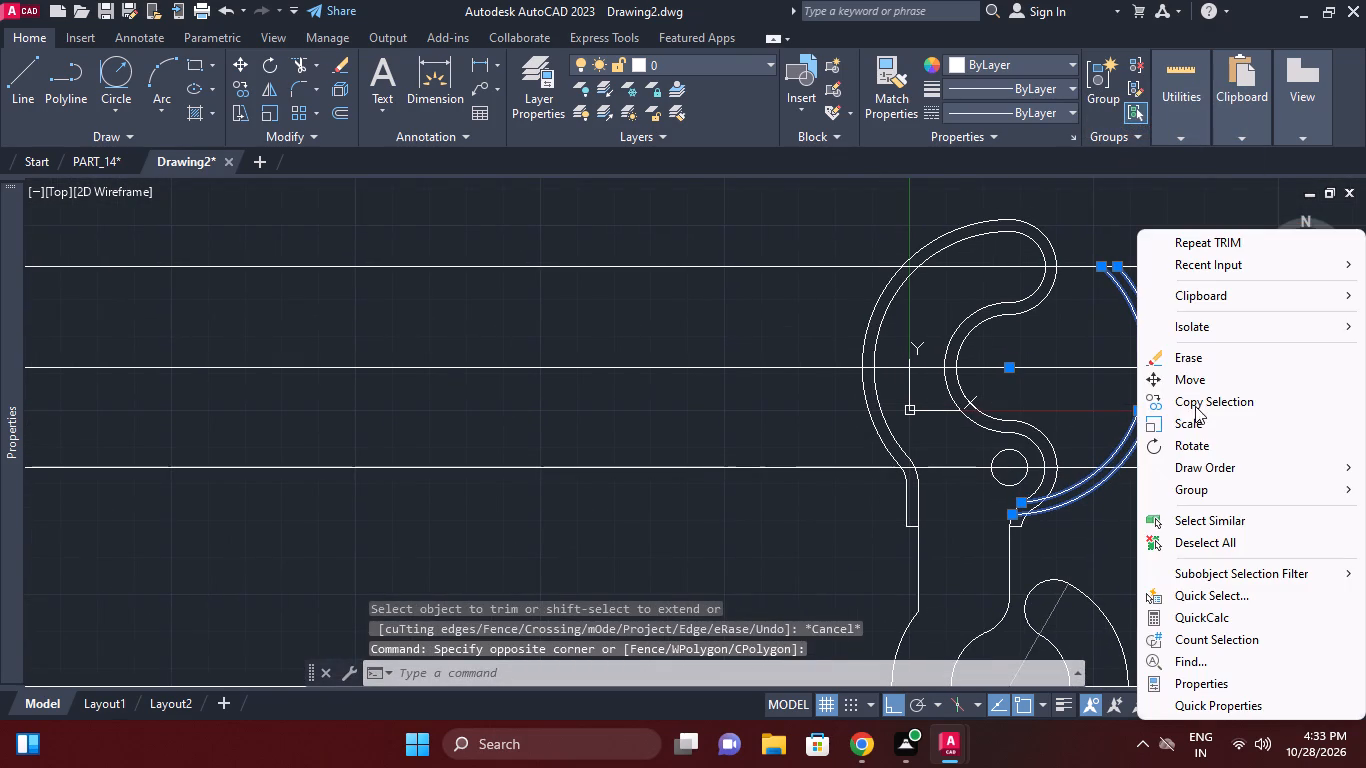
click(1198, 359)
Examine the complete hook profile, from the curved upper band down to the open jaw.
middle_click(1111, 490)
scroll(1111, 490, down, 1)
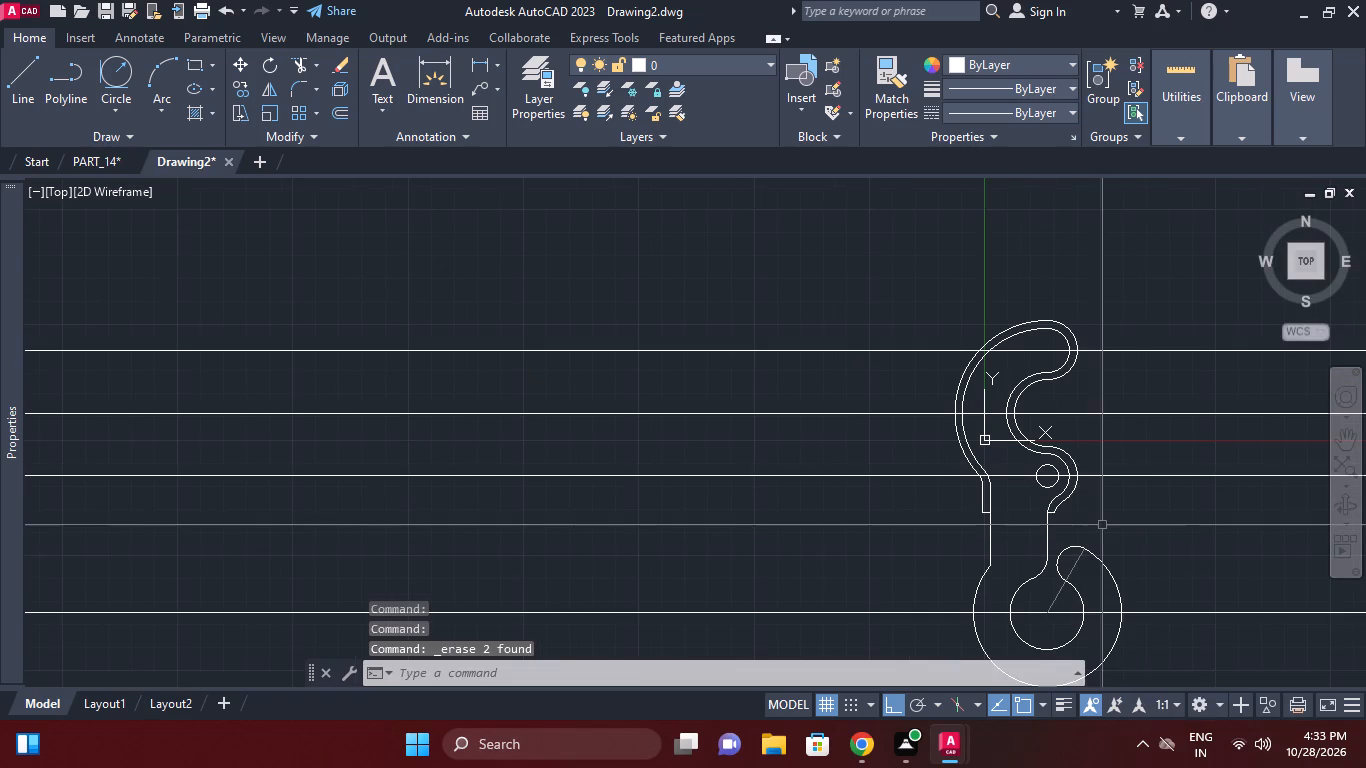
middle_drag(1099, 521, 1070, 424)
scroll(1049, 487, down, 2)
scroll(974, 249, up, 2)
middle_drag(973, 252, 965, 412)
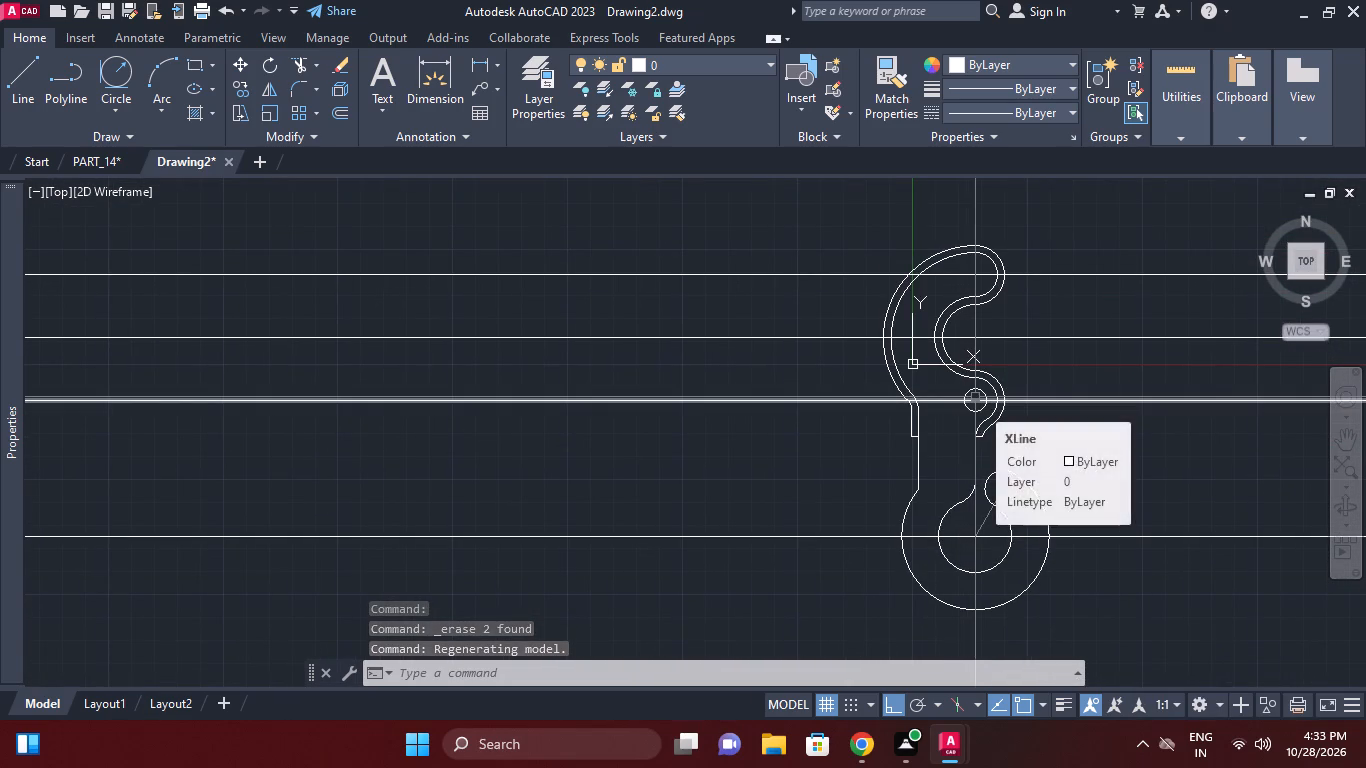
middle_drag(1104, 485, 1055, 503)
middle_drag(1052, 505, 1049, 452)
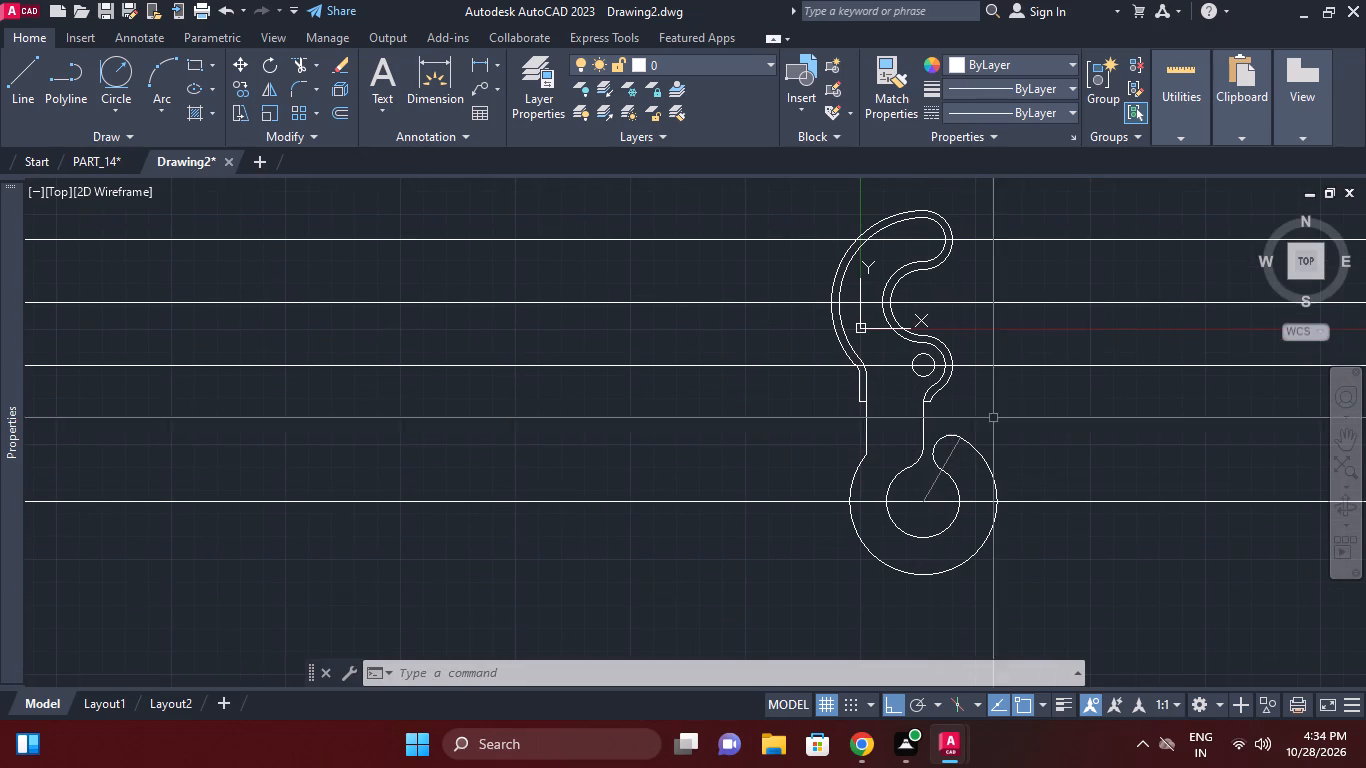
middle_drag(964, 466, 987, 440)
scroll(976, 441, down, 1)
middle_drag(975, 441, 975, 456)
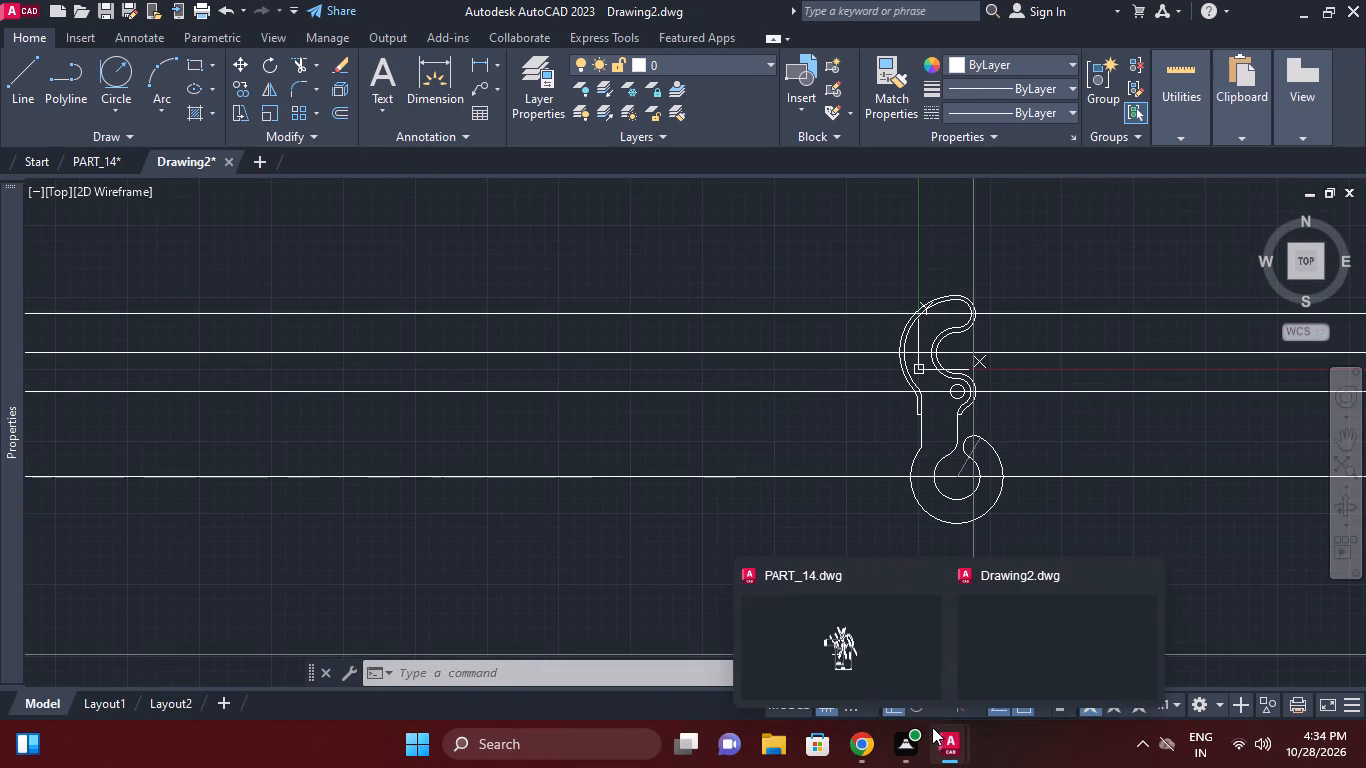
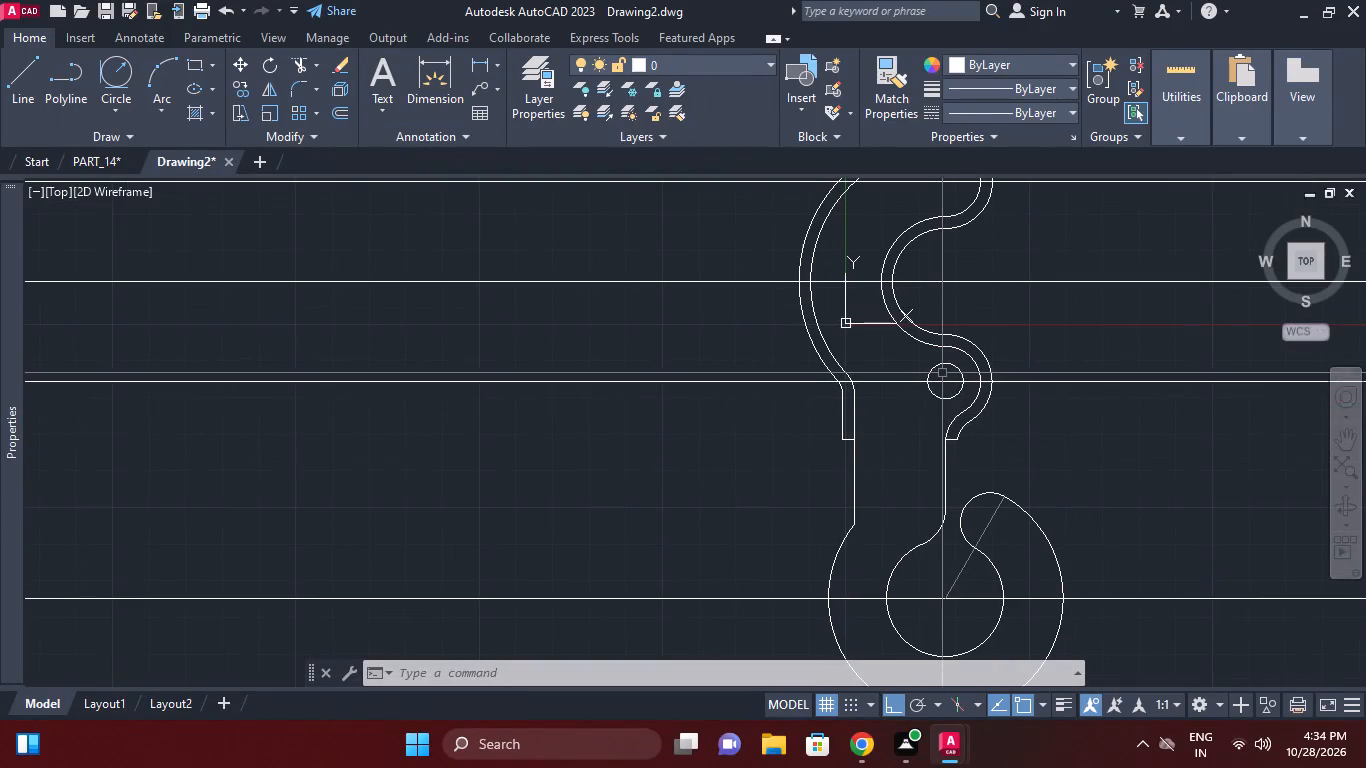
Erase the four remaining full-width horizontal construction lines crossing the hook from the upper band to the jaw.
middle_drag(942, 419, 945, 390)
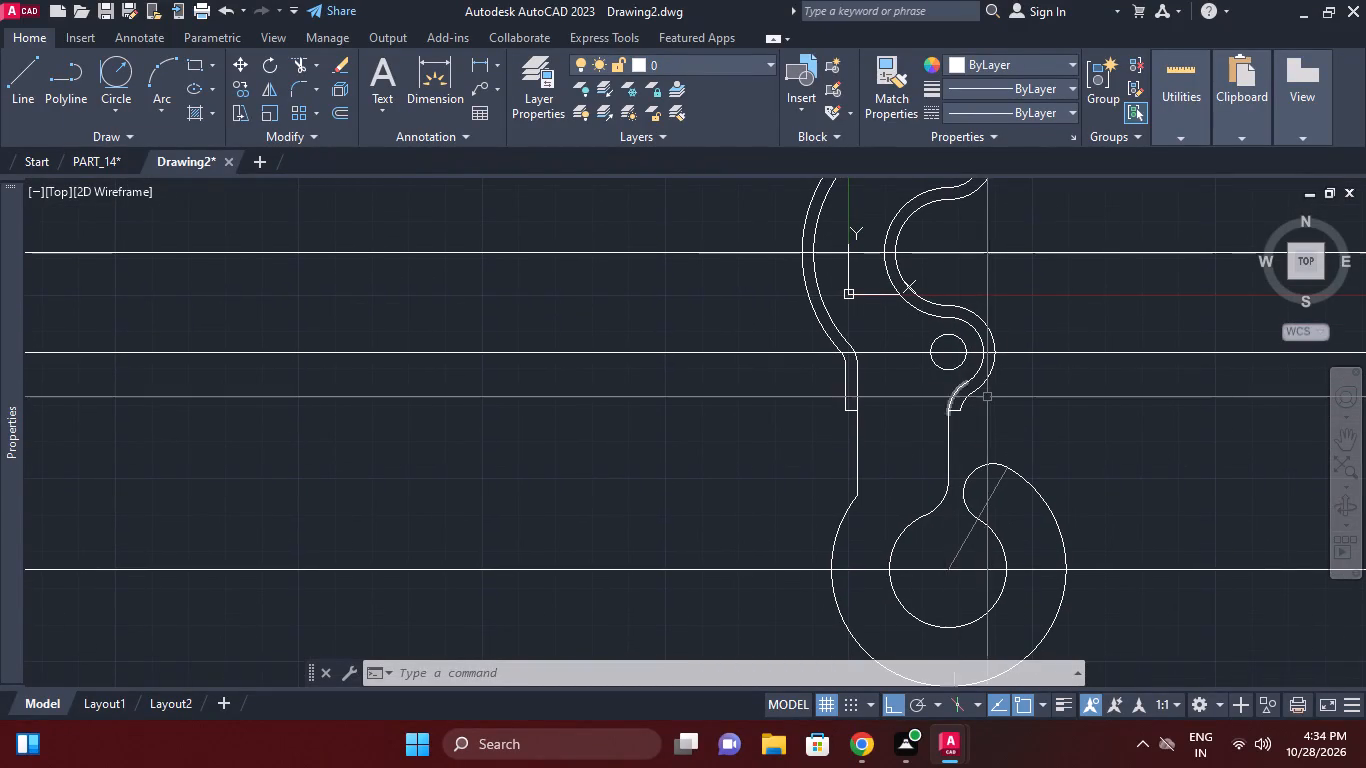
middle_drag(1019, 494, 1016, 559)
scroll(1001, 477, down, 1)
middle_drag(1000, 476, 957, 481)
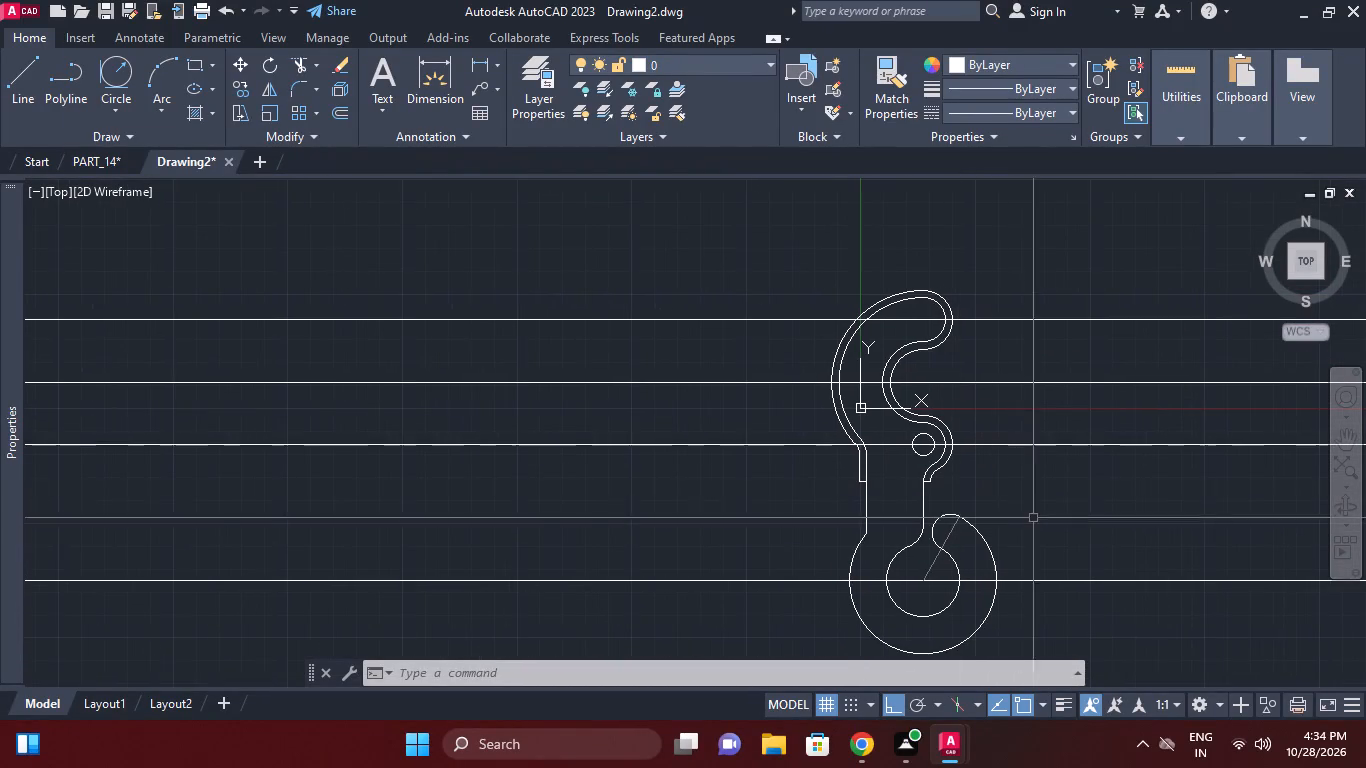
middle_click(1033, 519)
click(1084, 625)
click(1064, 559)
click(1117, 489)
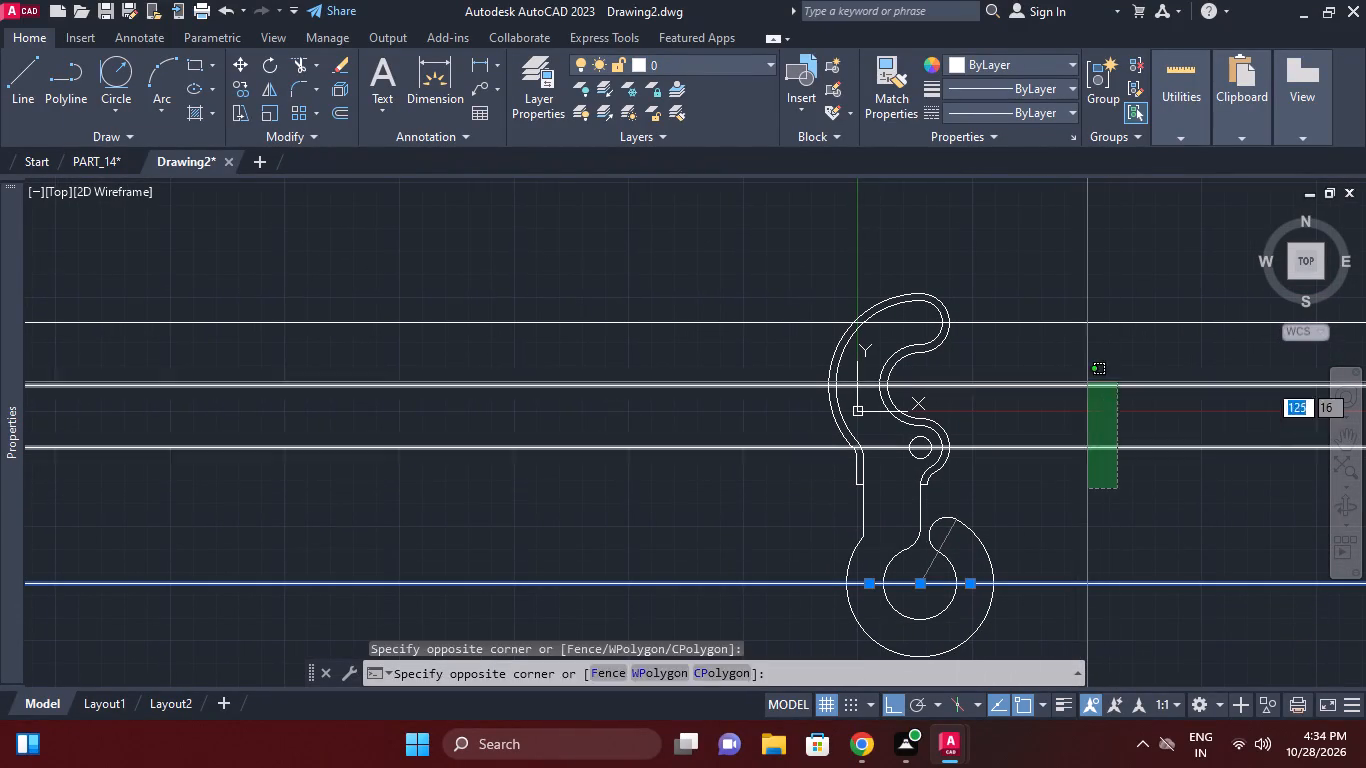
click(1087, 382)
click(1101, 367)
click(1071, 276)
right_click(1070, 276)
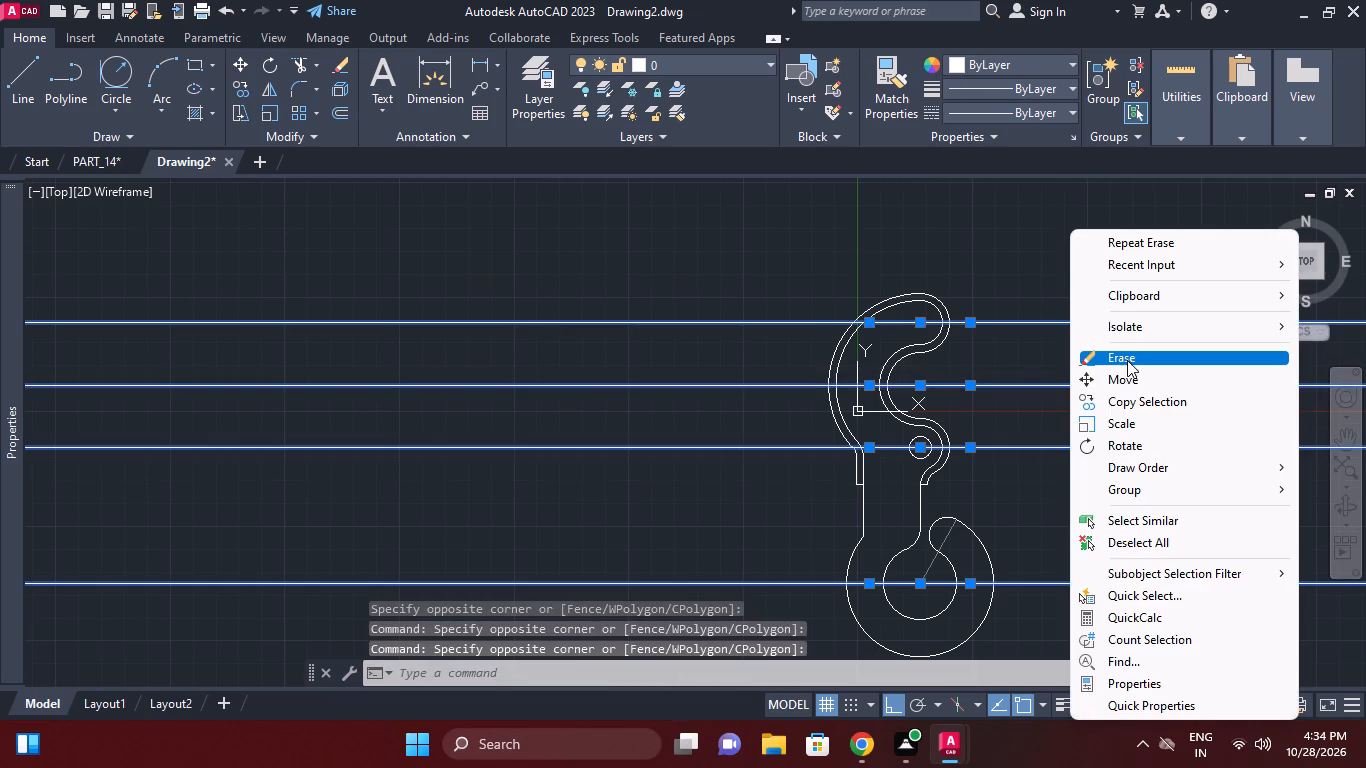
click(1127, 360)
Move the entire hook profile horizontally in the positive X direction, farther away from the Y axis.
middle_drag(933, 518, 930, 503)
click(759, 243)
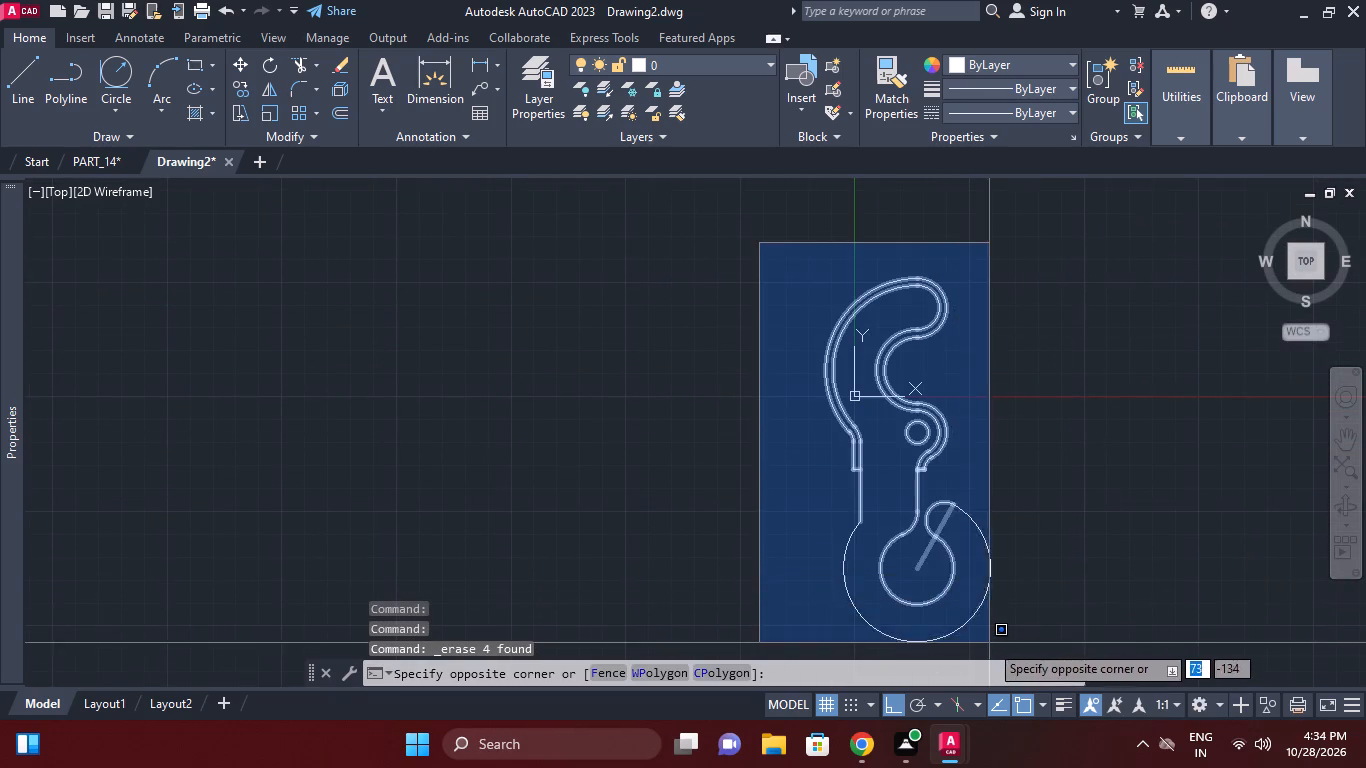
click(998, 646)
right_click(1028, 434)
click(1090, 381)
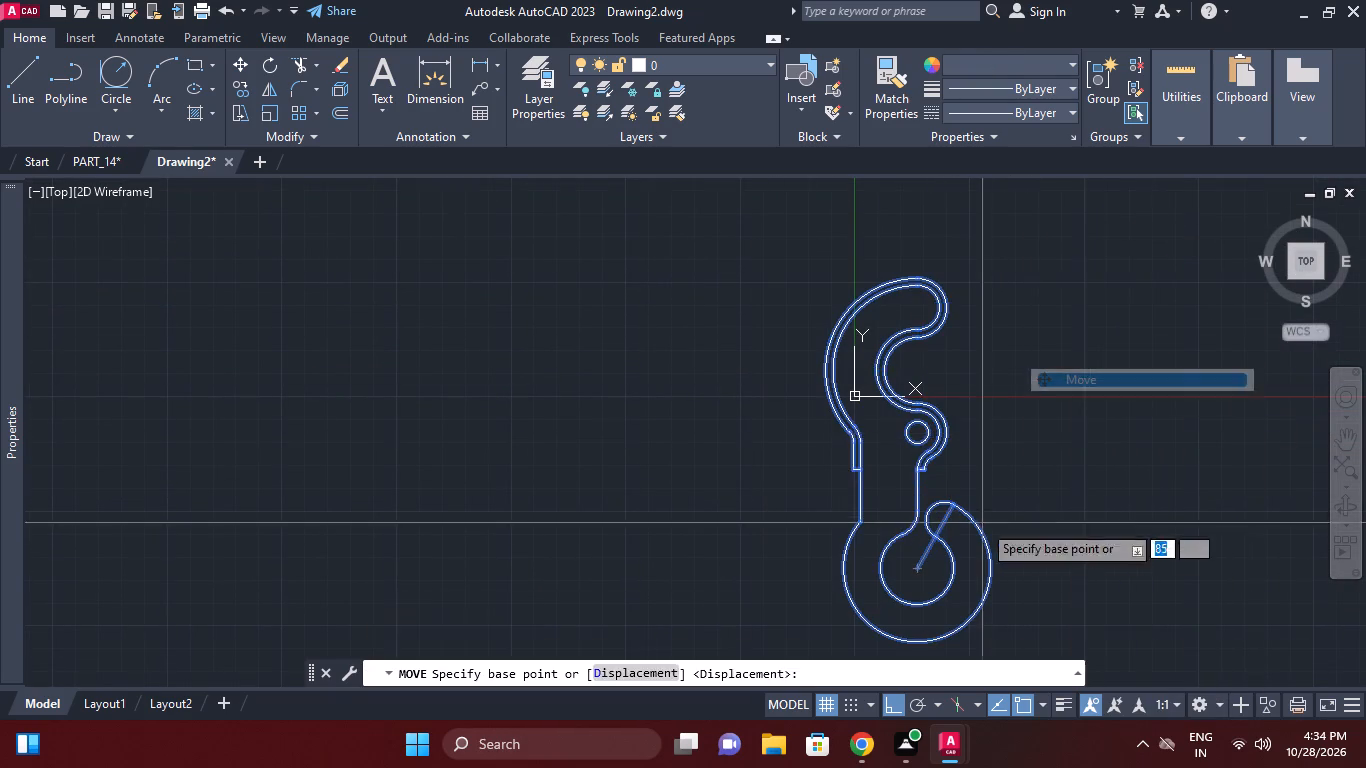
drag(974, 531, 980, 516)
middle_drag(1132, 387, 1005, 528)
click(1059, 502)
scroll(1053, 441, down, 1)
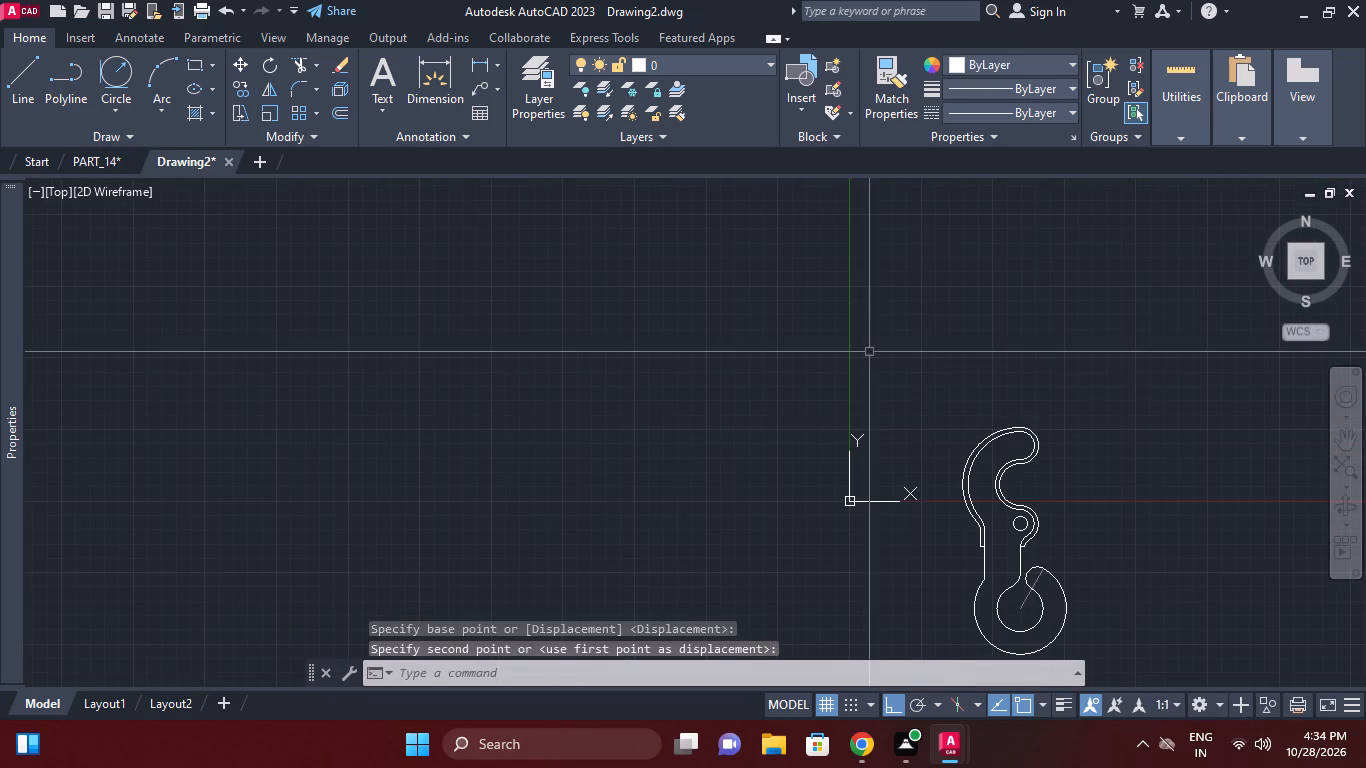
Move the entire hook profile straight up so that it lies completely above the X axis.
click(911, 362)
middle_drag(1024, 492, 1019, 379)
click(1110, 567)
right_click(1138, 434)
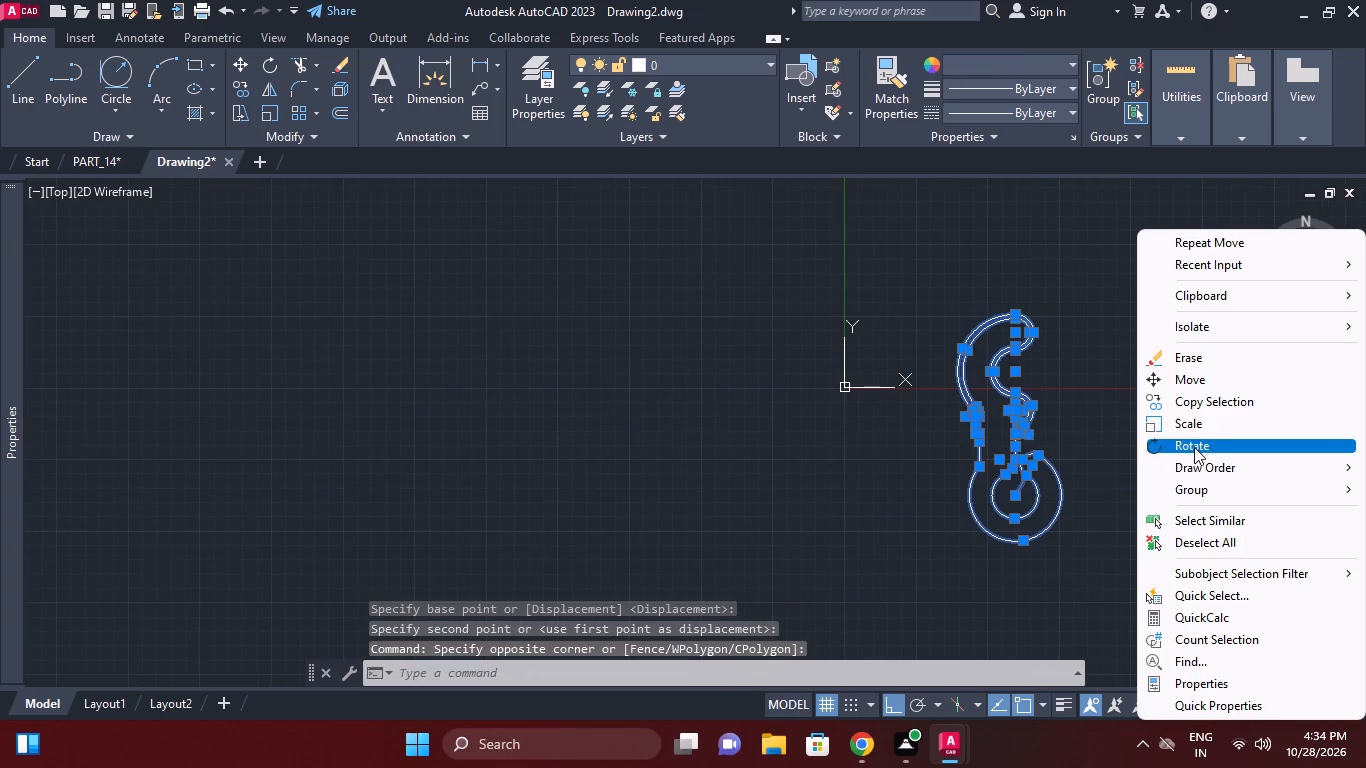
click(1201, 385)
click(1152, 537)
middle_drag(1142, 431, 1140, 514)
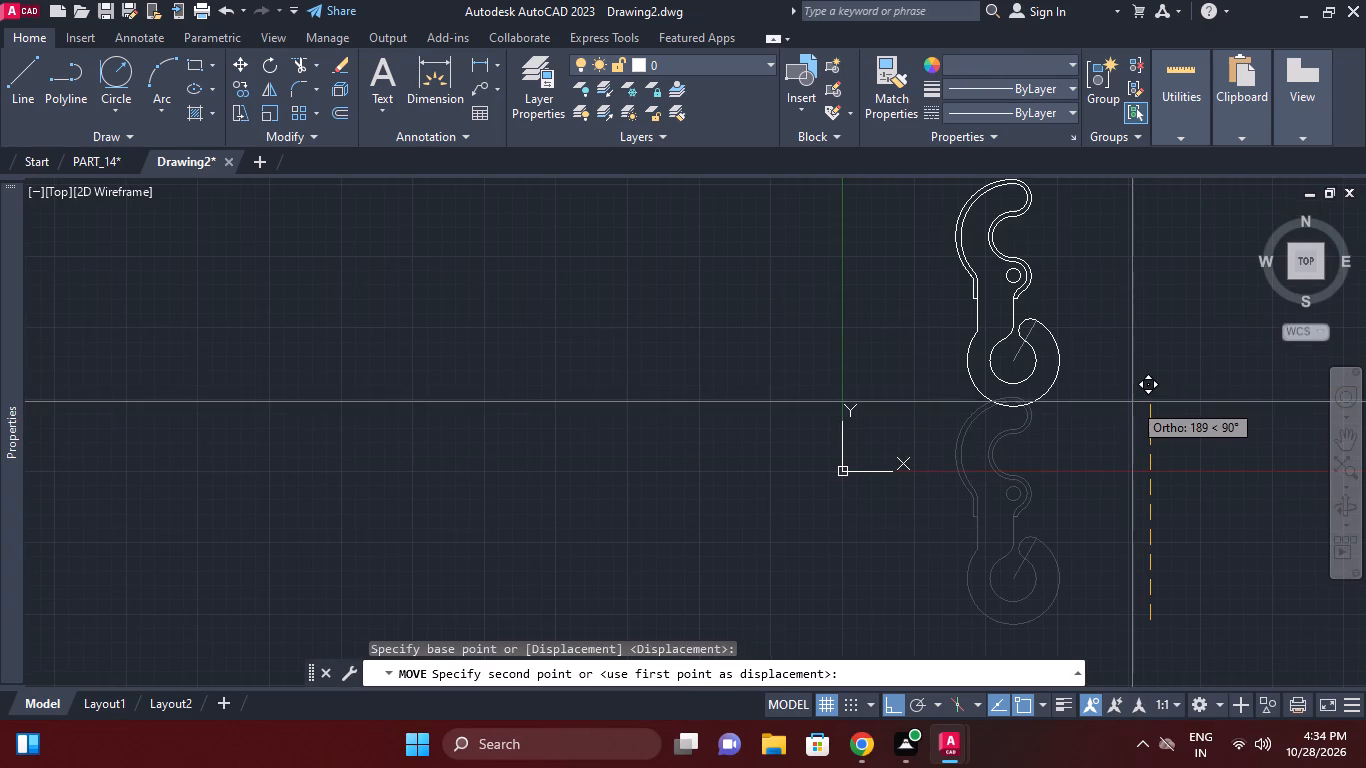
click(1132, 380)
middle_drag(1082, 364, 1081, 420)
scroll(1043, 442, up, 1)
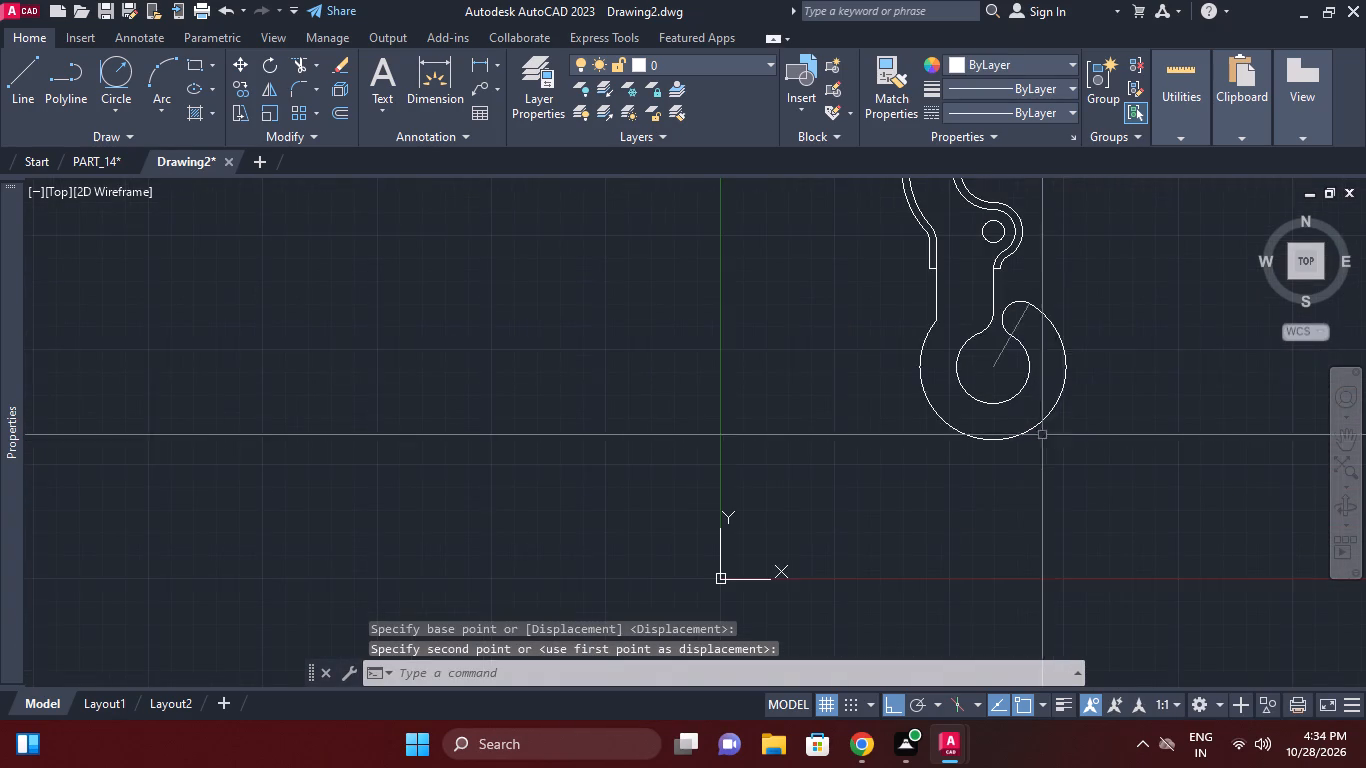
middle_drag(1015, 355, 1018, 508)
middle_drag(1032, 520, 1027, 544)
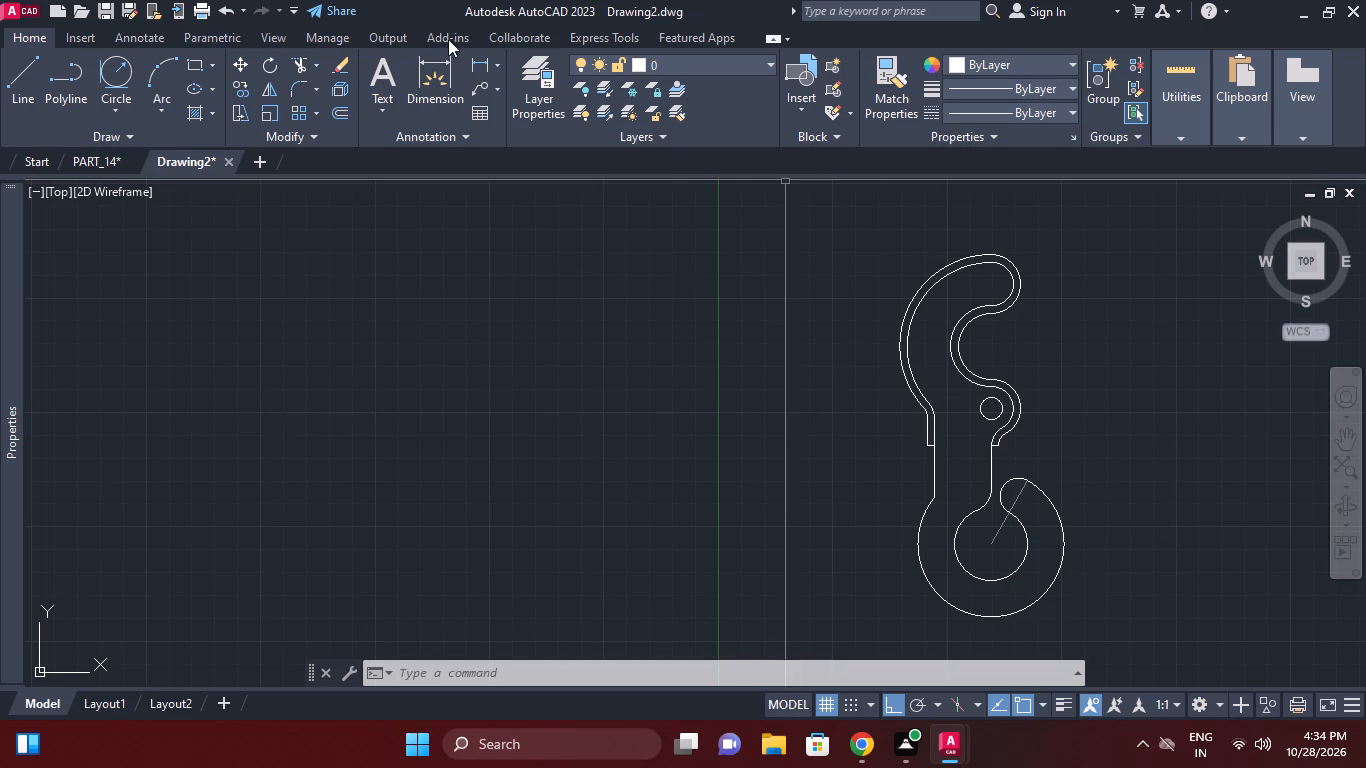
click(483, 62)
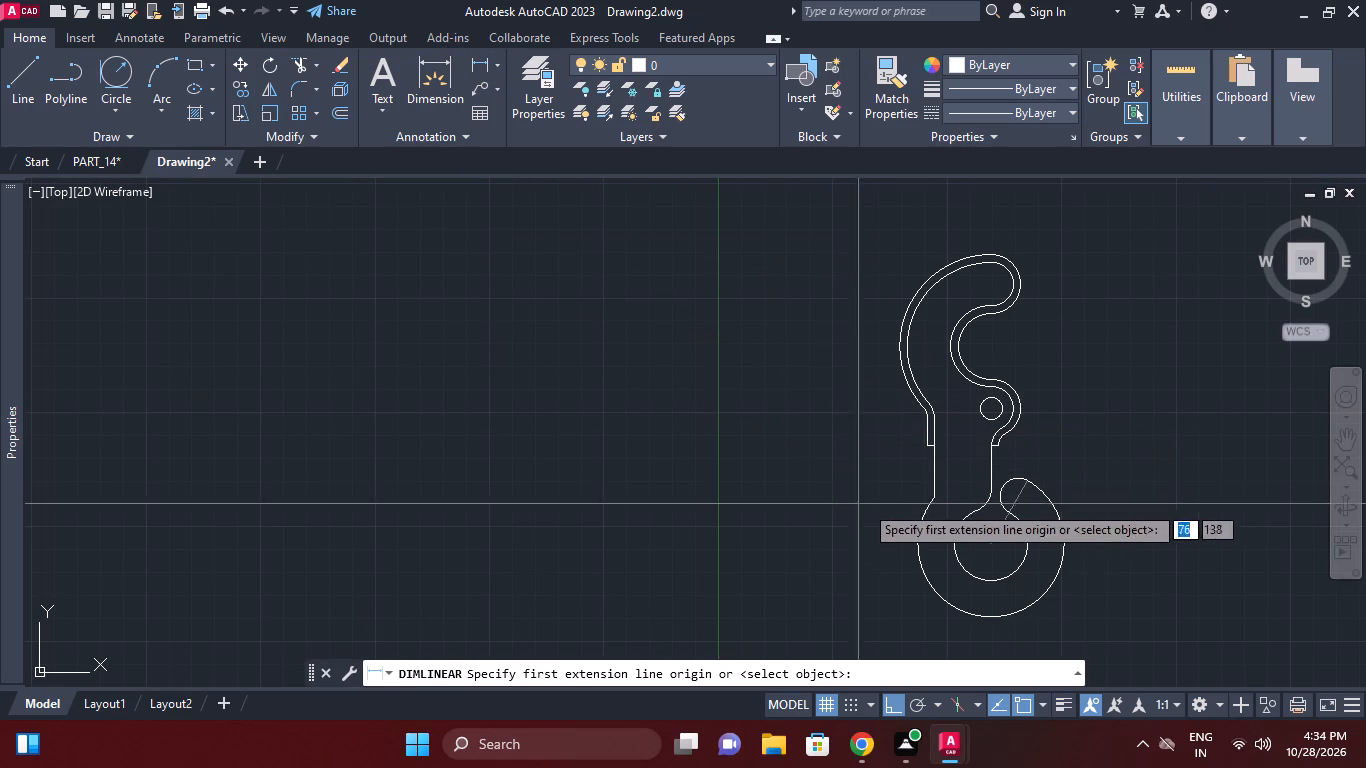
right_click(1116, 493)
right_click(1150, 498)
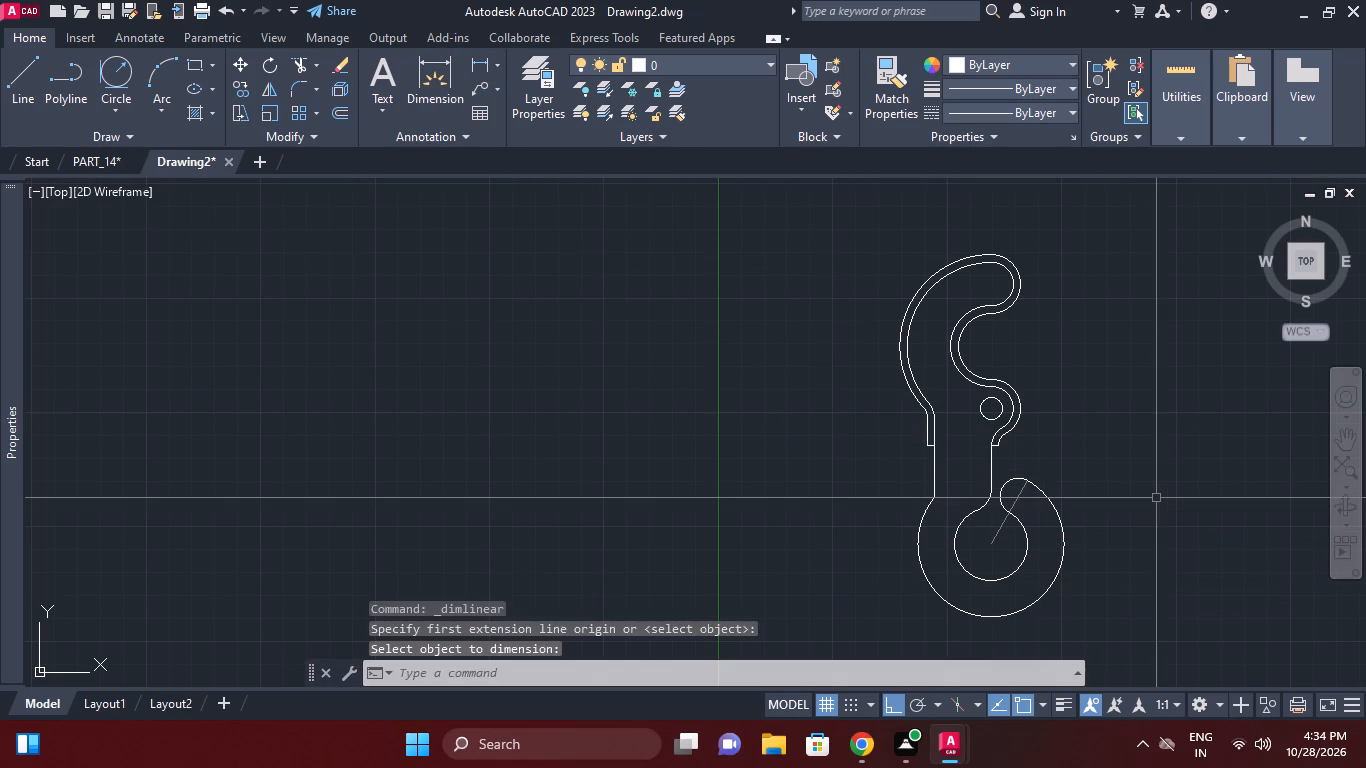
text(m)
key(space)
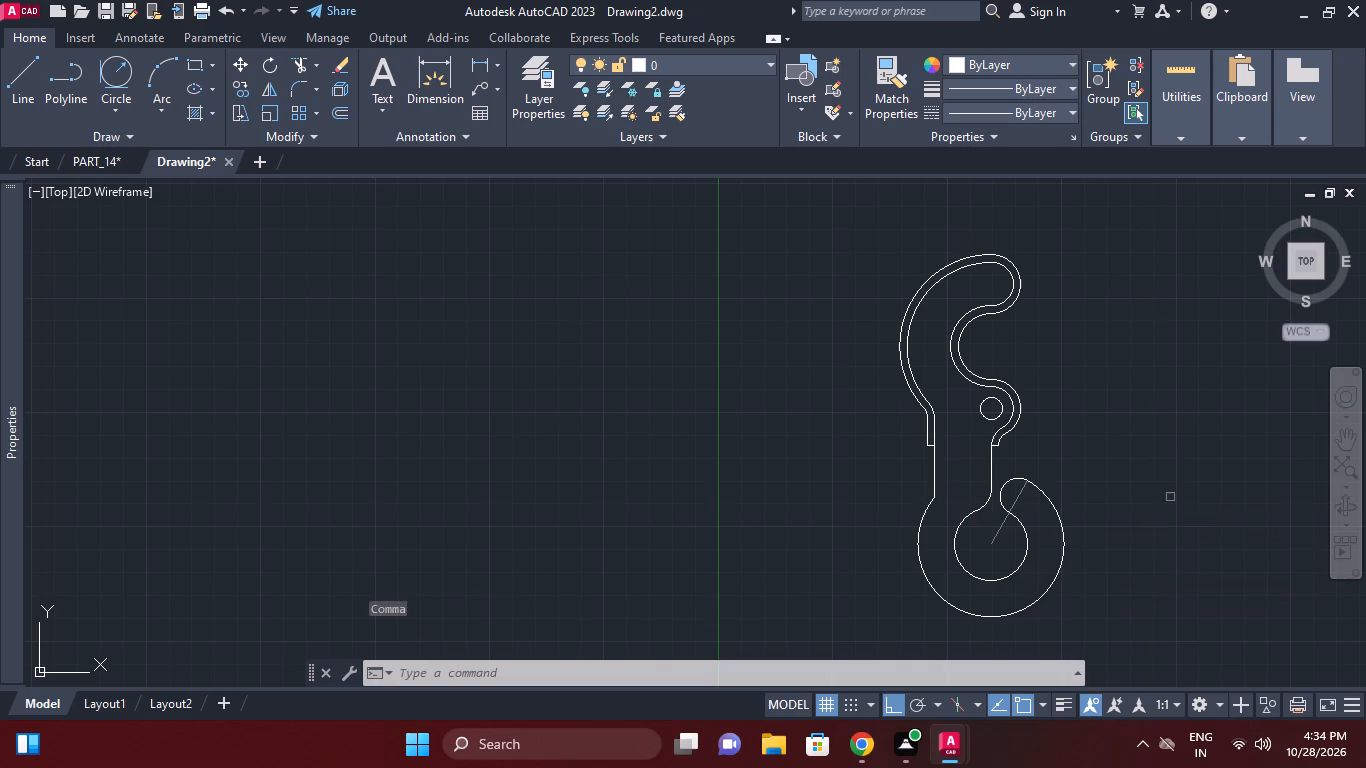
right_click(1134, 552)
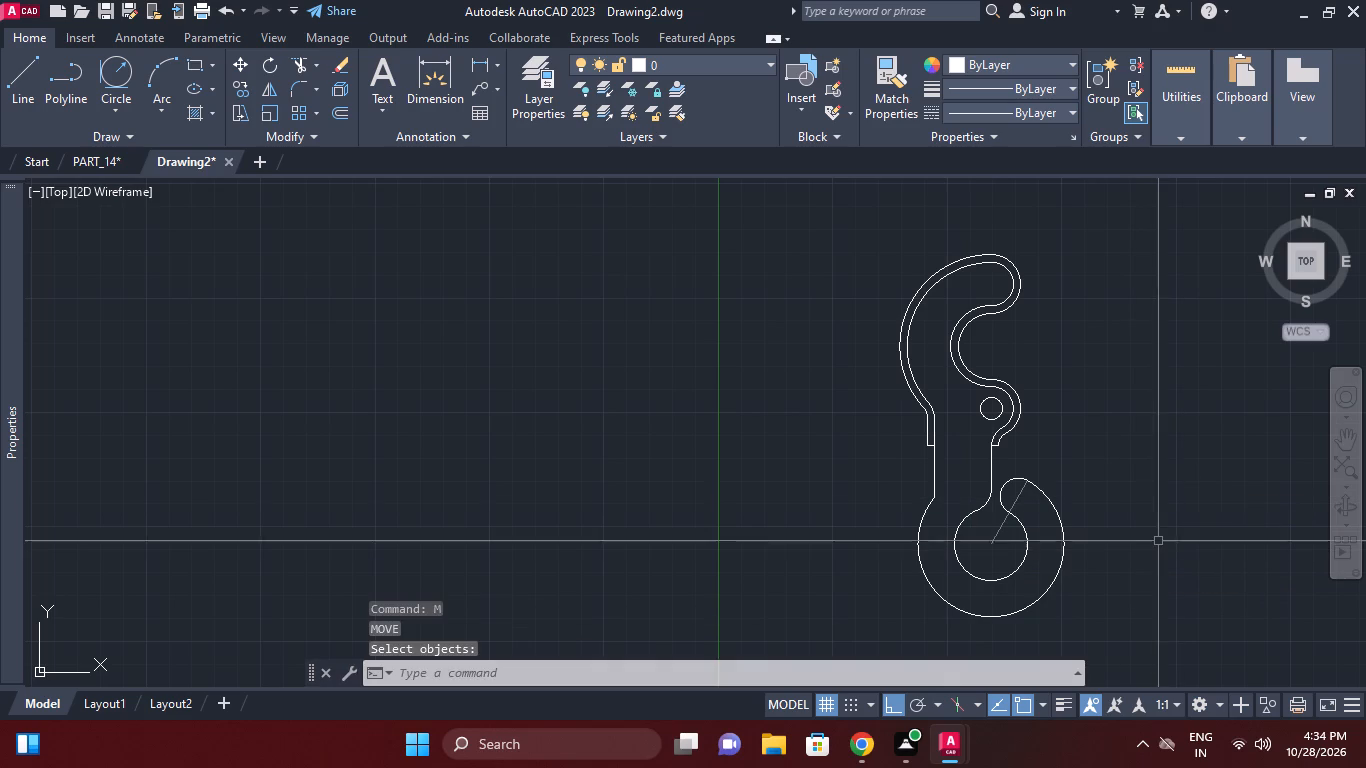
Add center marks to the jaw's outer arc, the band arc around the small hole, and the band's upper rounded end.
text(cm)
key(space)
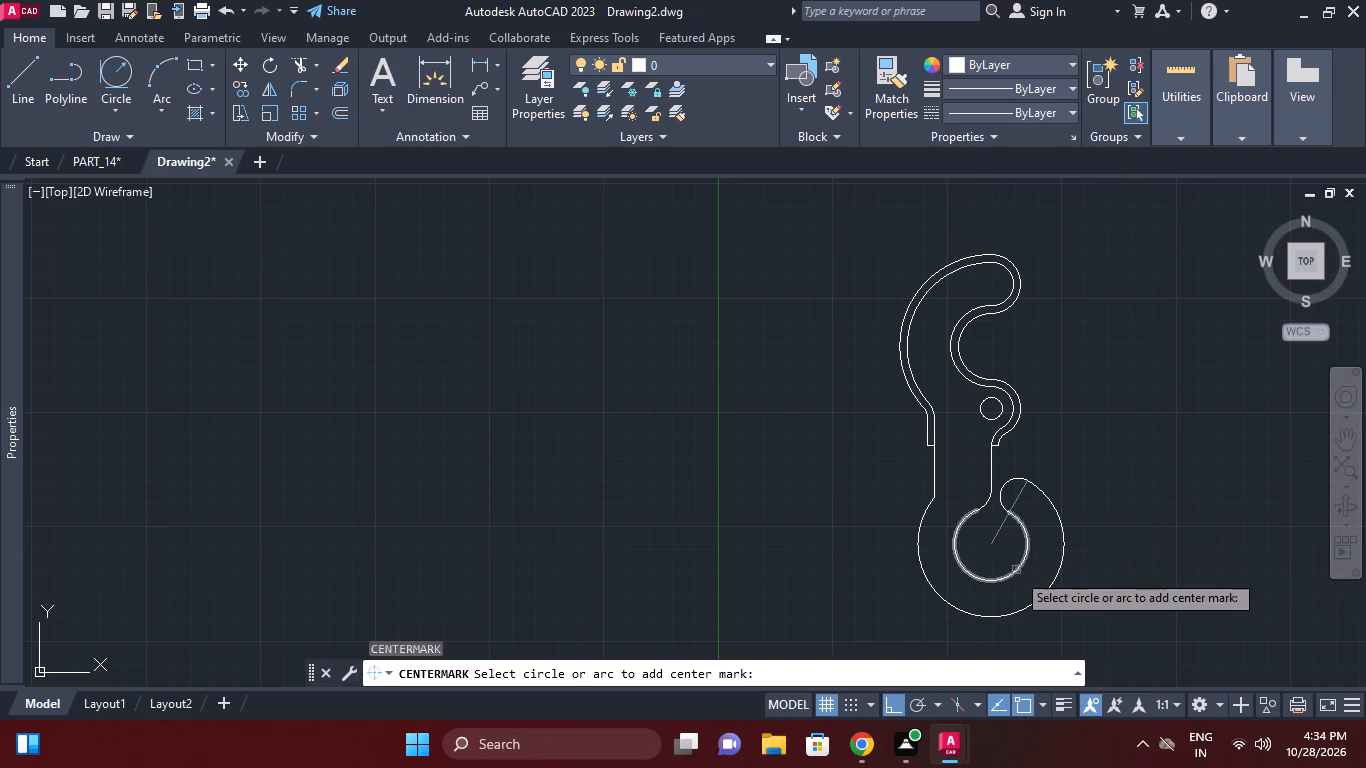
click(1032, 598)
click(1035, 606)
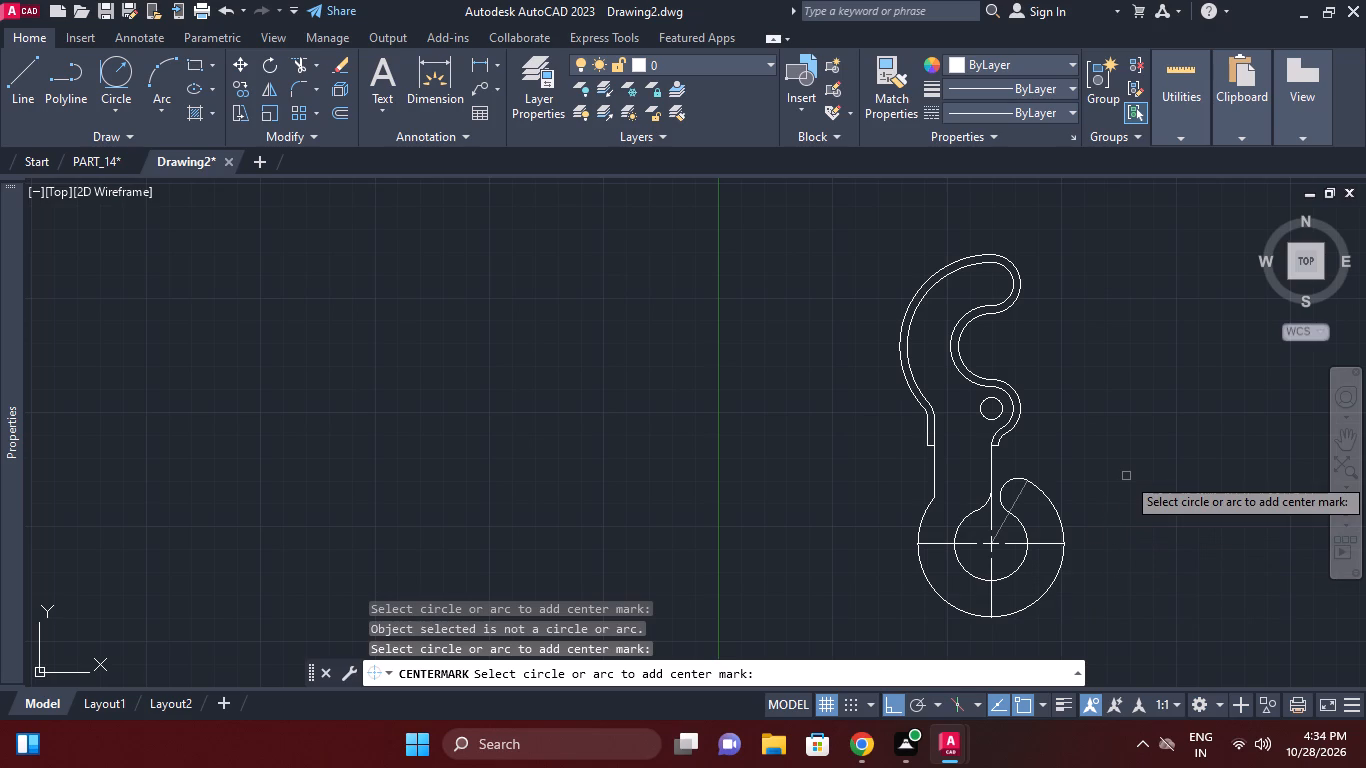
middle_drag(1126, 476, 1134, 578)
scroll(1002, 502, up, 2)
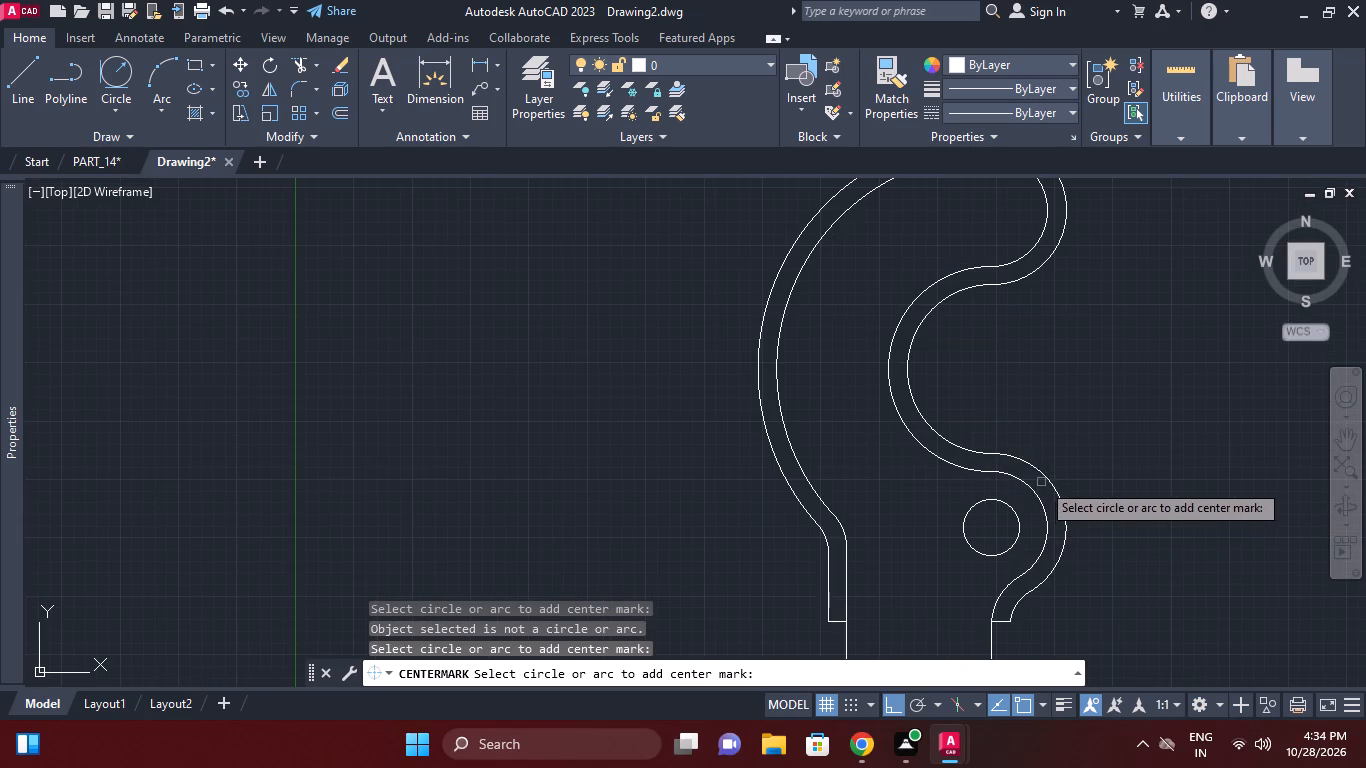
click(1042, 480)
middle_drag(1125, 444, 1101, 540)
middle_drag(1068, 471, 1077, 581)
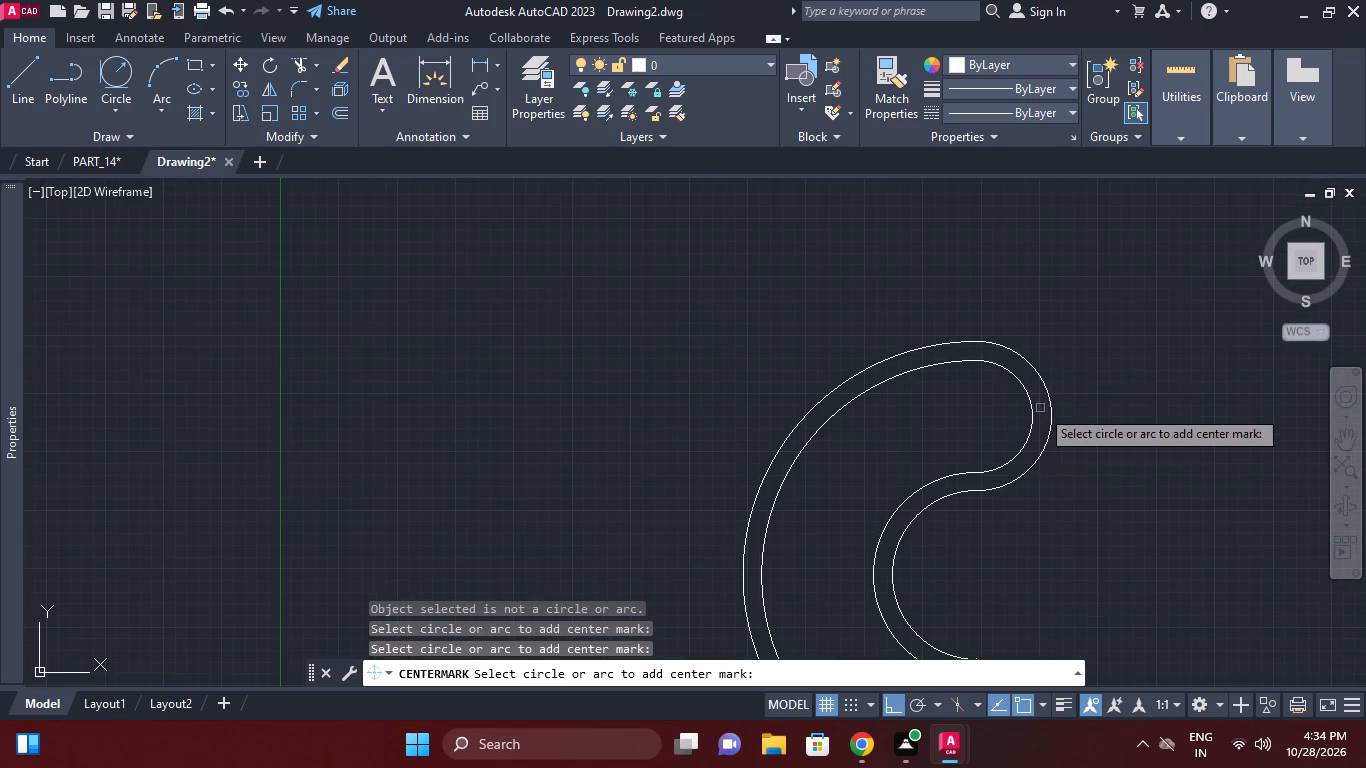
click(1025, 356)
scroll(1069, 420, down, 1)
middle_click(1135, 427)
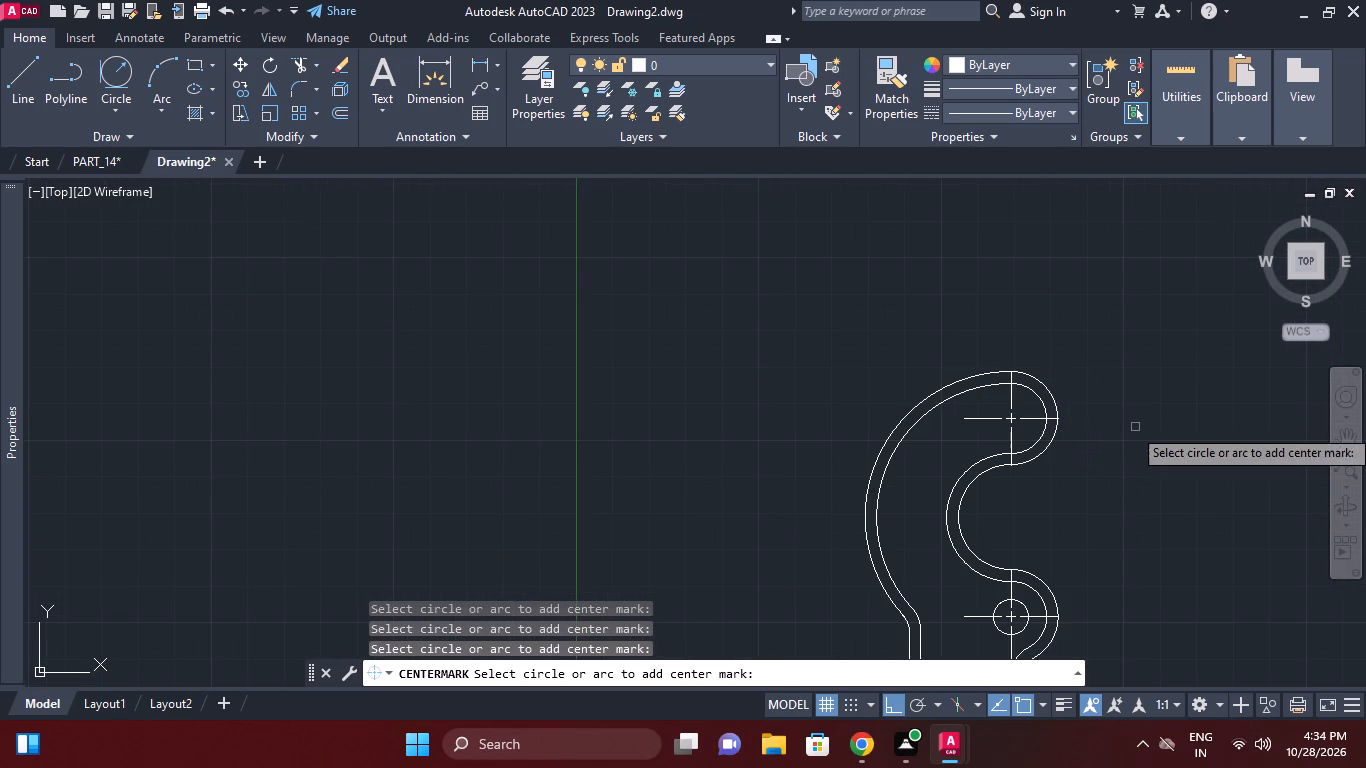
right_click(1168, 457)
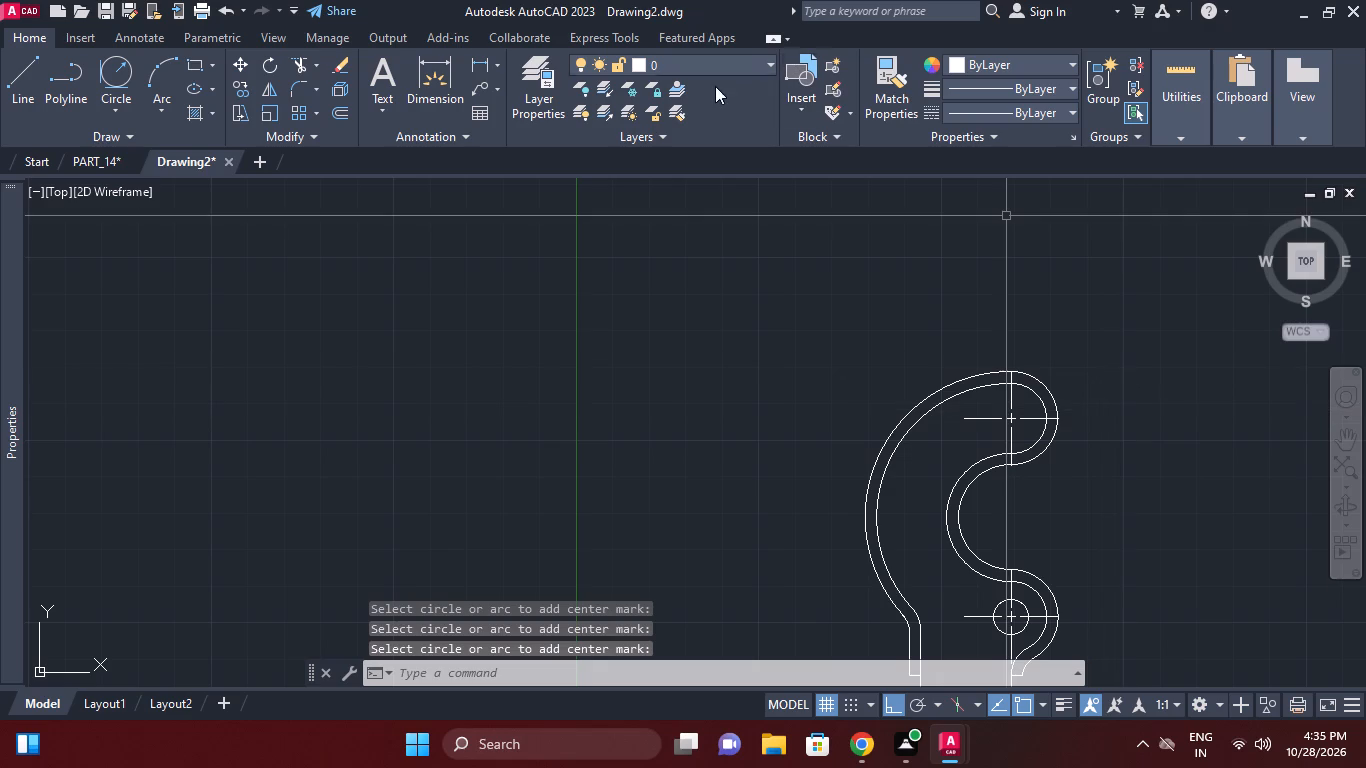
Add a vertical linear dimension from the jaw's center mark to the upper rounded end's center mark, placed clear of the open side.
click(485, 67)
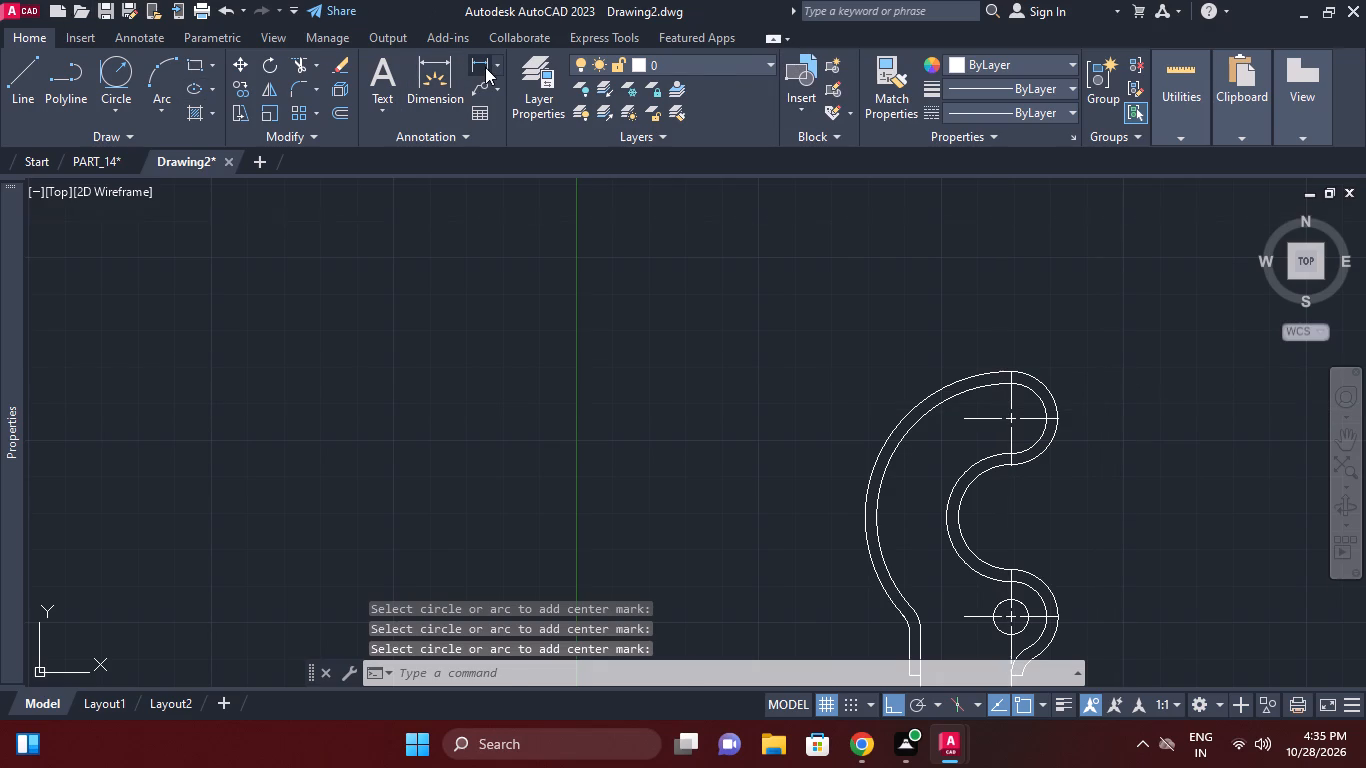
middle_drag(747, 294, 687, 194)
middle_drag(790, 359, 787, 273)
middle_drag(1066, 545, 1058, 321)
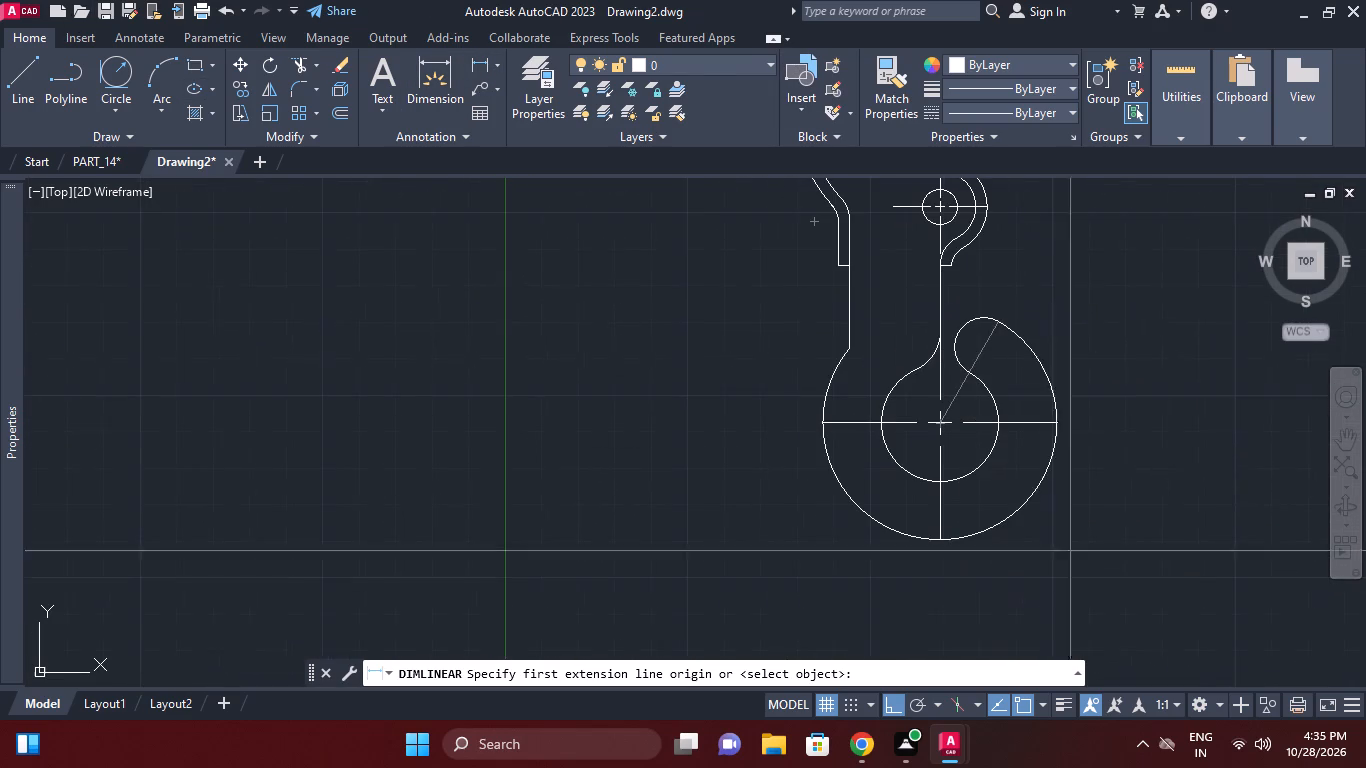
click(1060, 428)
scroll(1104, 317, down, 1)
middle_drag(1096, 341, 1079, 435)
middle_drag(1080, 372, 1085, 454)
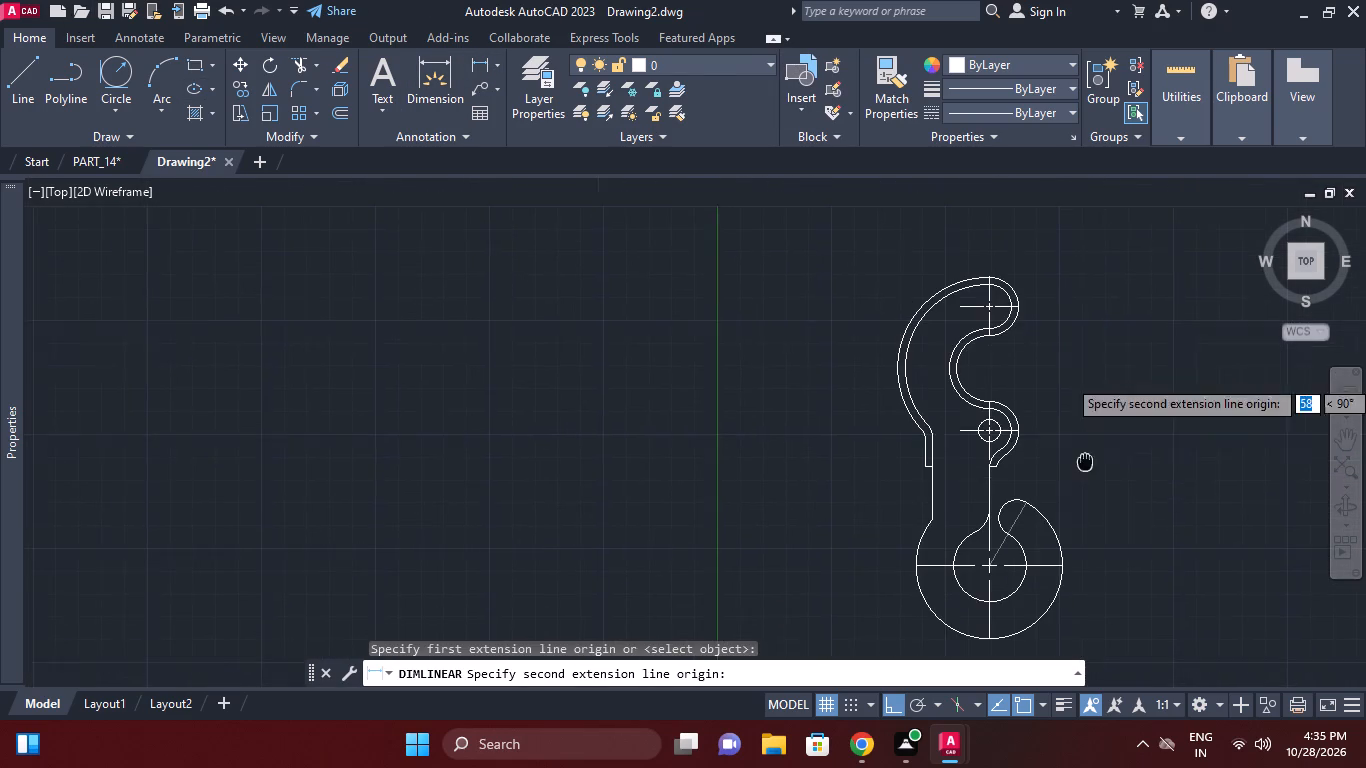
scroll(1024, 304, up, 1)
click(1019, 301)
middle_drag(1129, 367, 1126, 367)
scroll(1129, 367, down, 1)
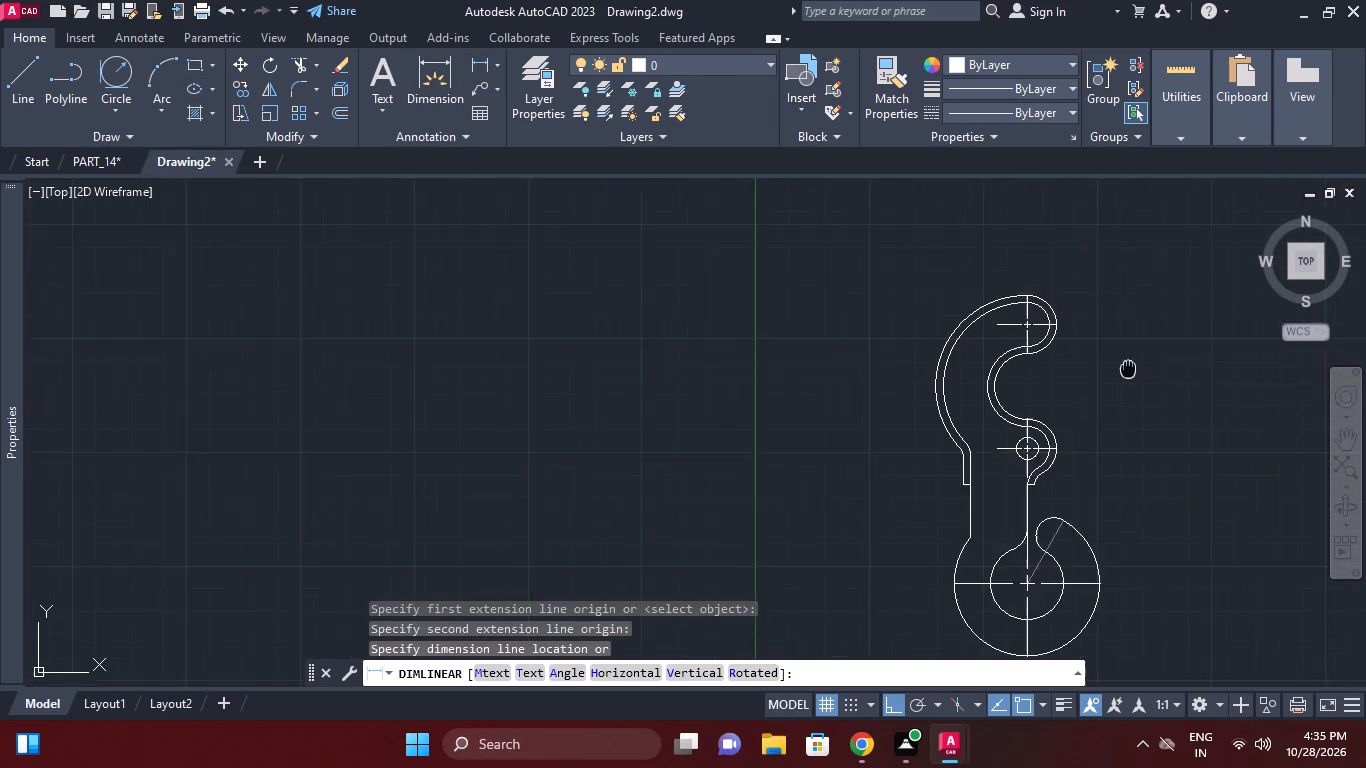
middle_drag(1126, 367, 1036, 332)
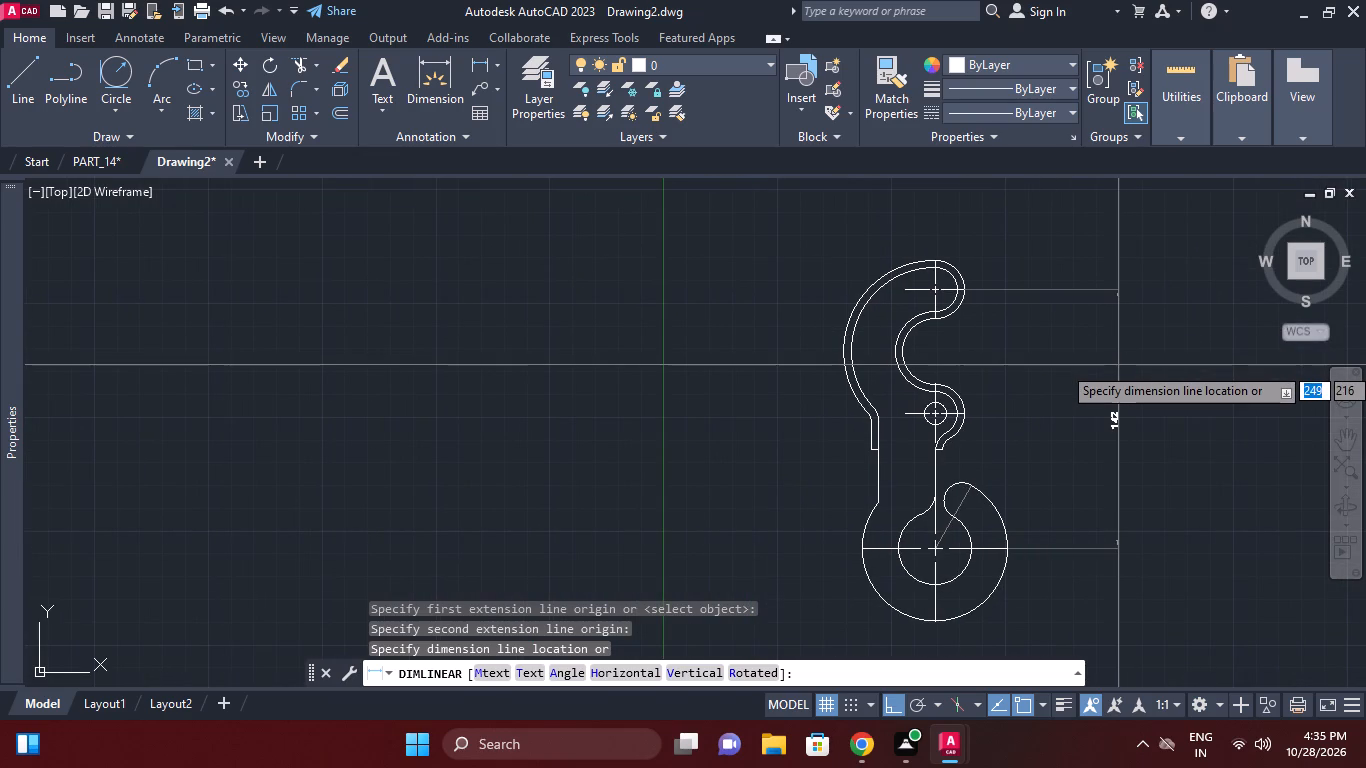
click(1096, 361)
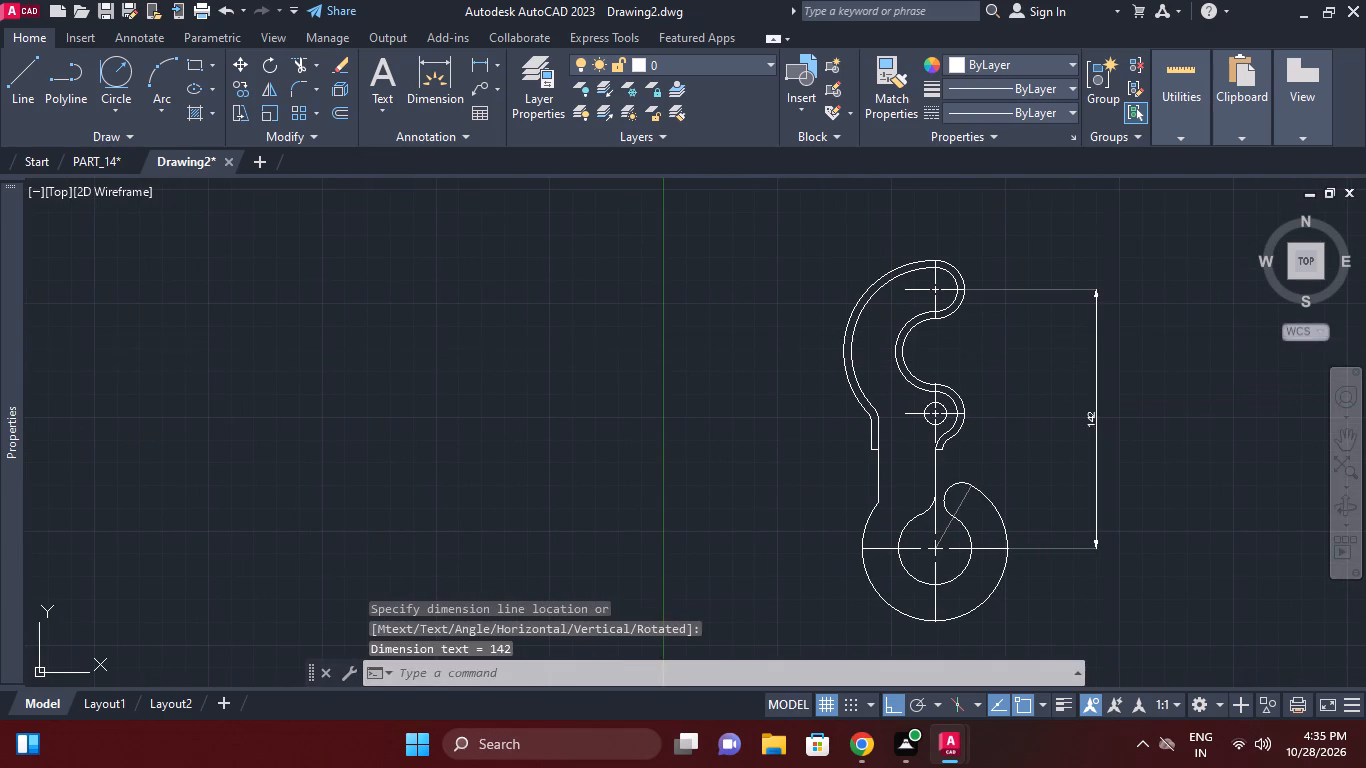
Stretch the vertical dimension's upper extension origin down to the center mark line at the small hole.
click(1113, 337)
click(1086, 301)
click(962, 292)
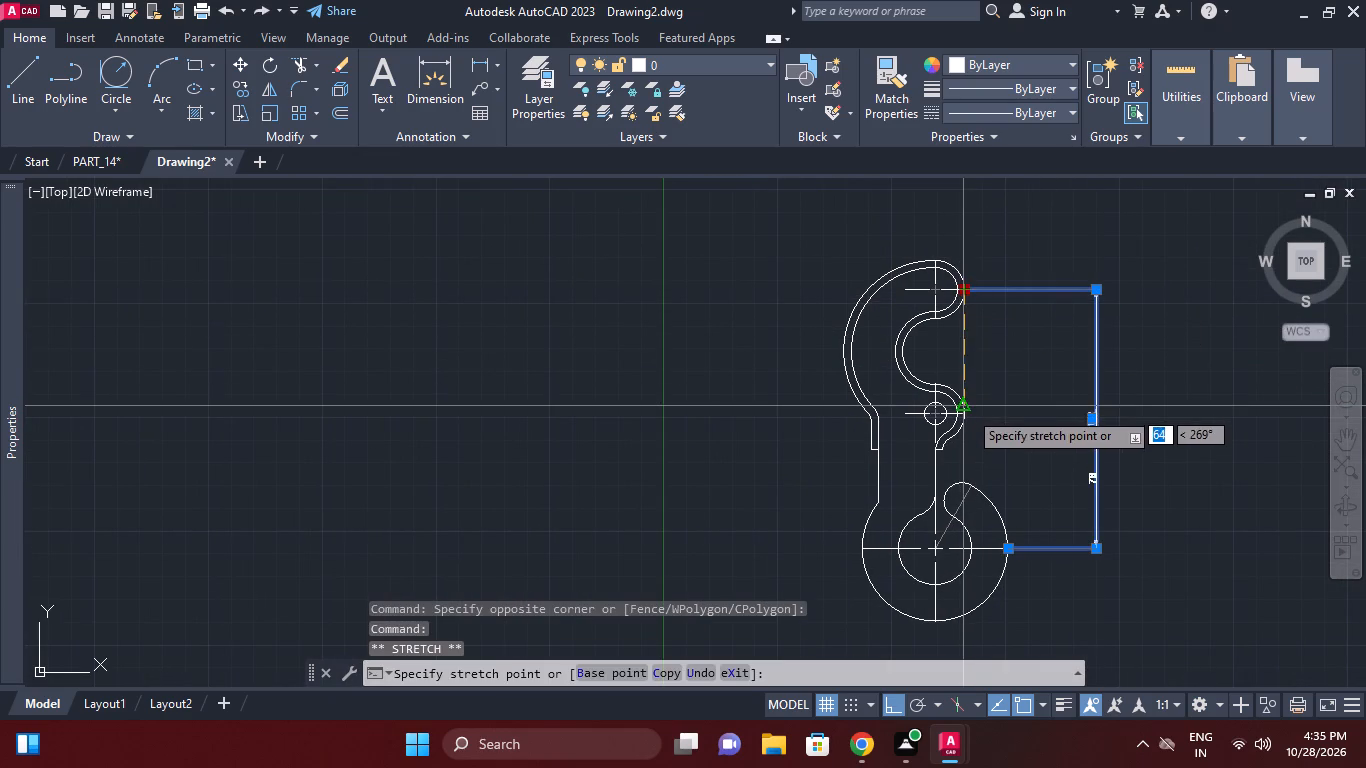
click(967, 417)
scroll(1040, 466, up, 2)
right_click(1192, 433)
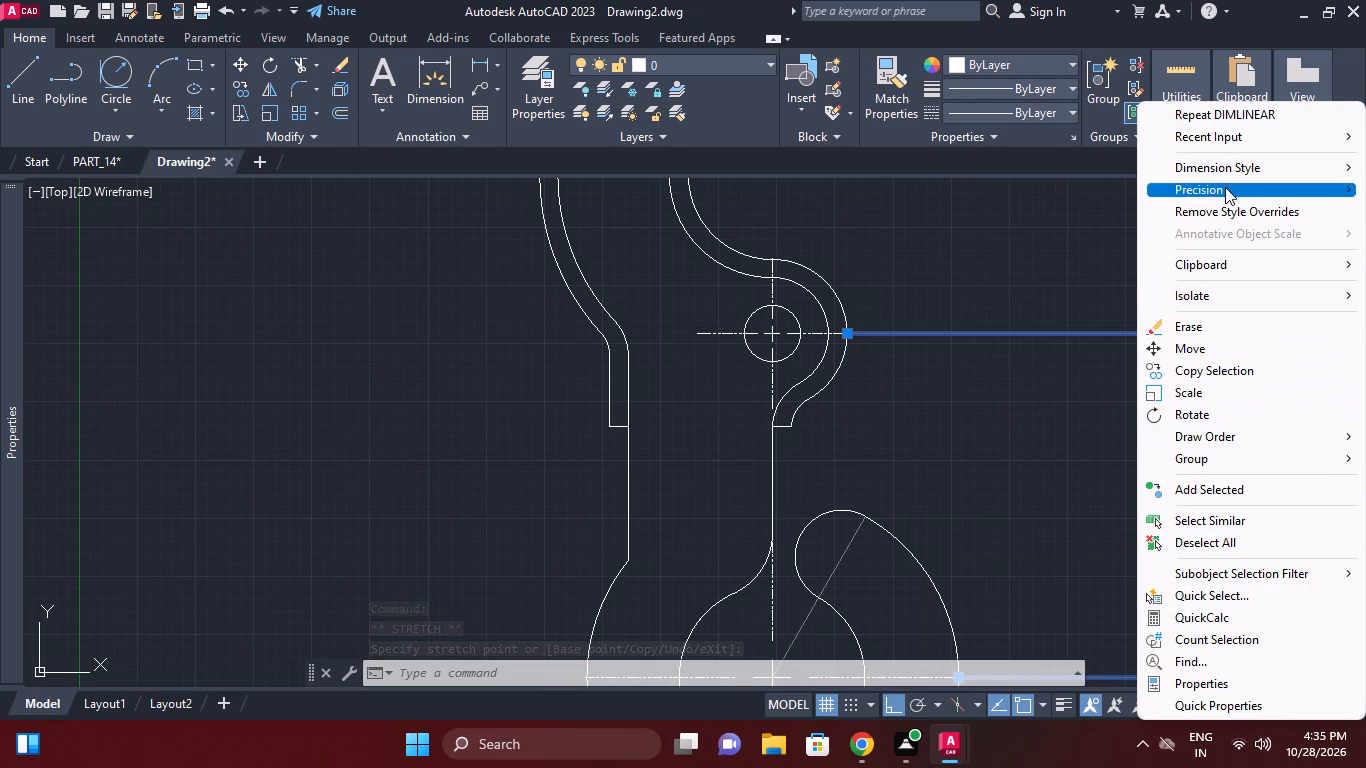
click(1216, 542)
Add a center mark to the concave middle arc of the S-shaped band.
scroll(941, 434, down, 1)
middle_drag(941, 443, 952, 505)
click(977, 461)
click(961, 409)
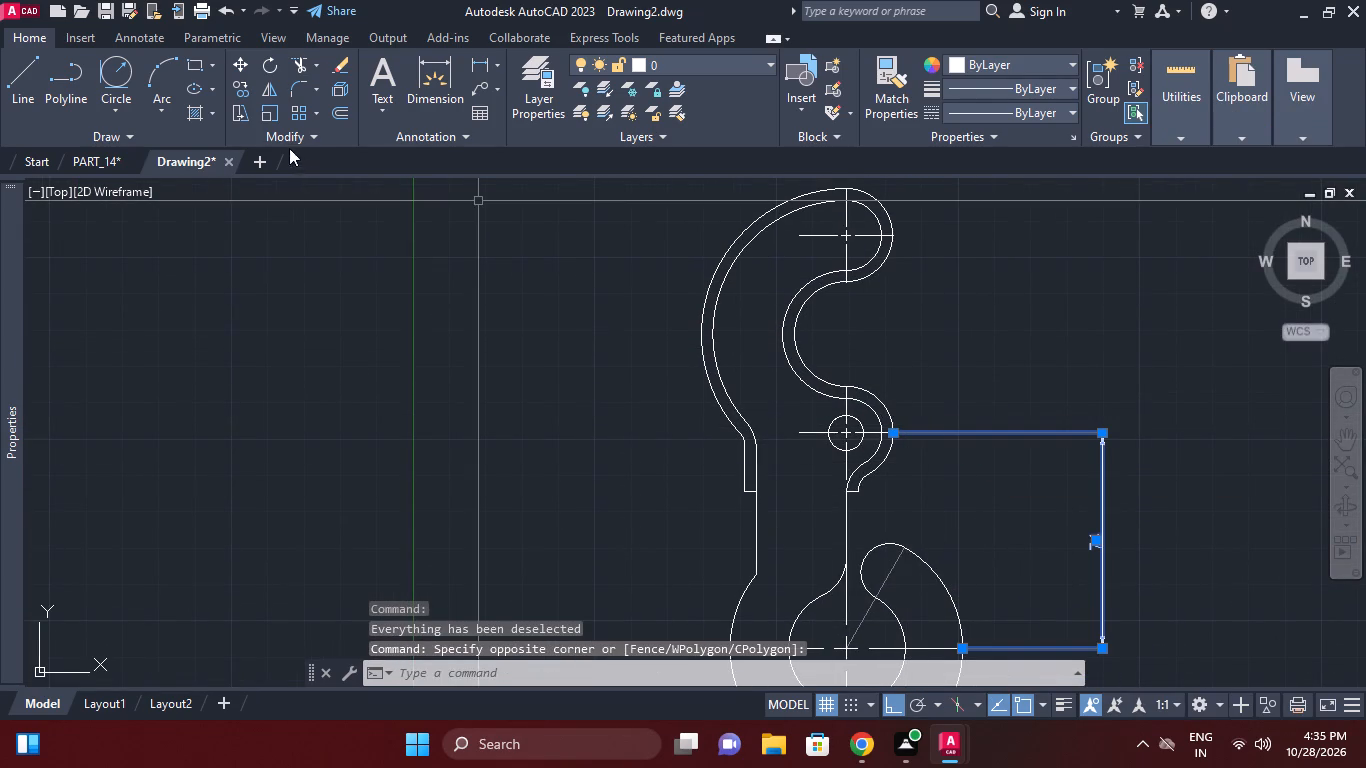
right_click(771, 312)
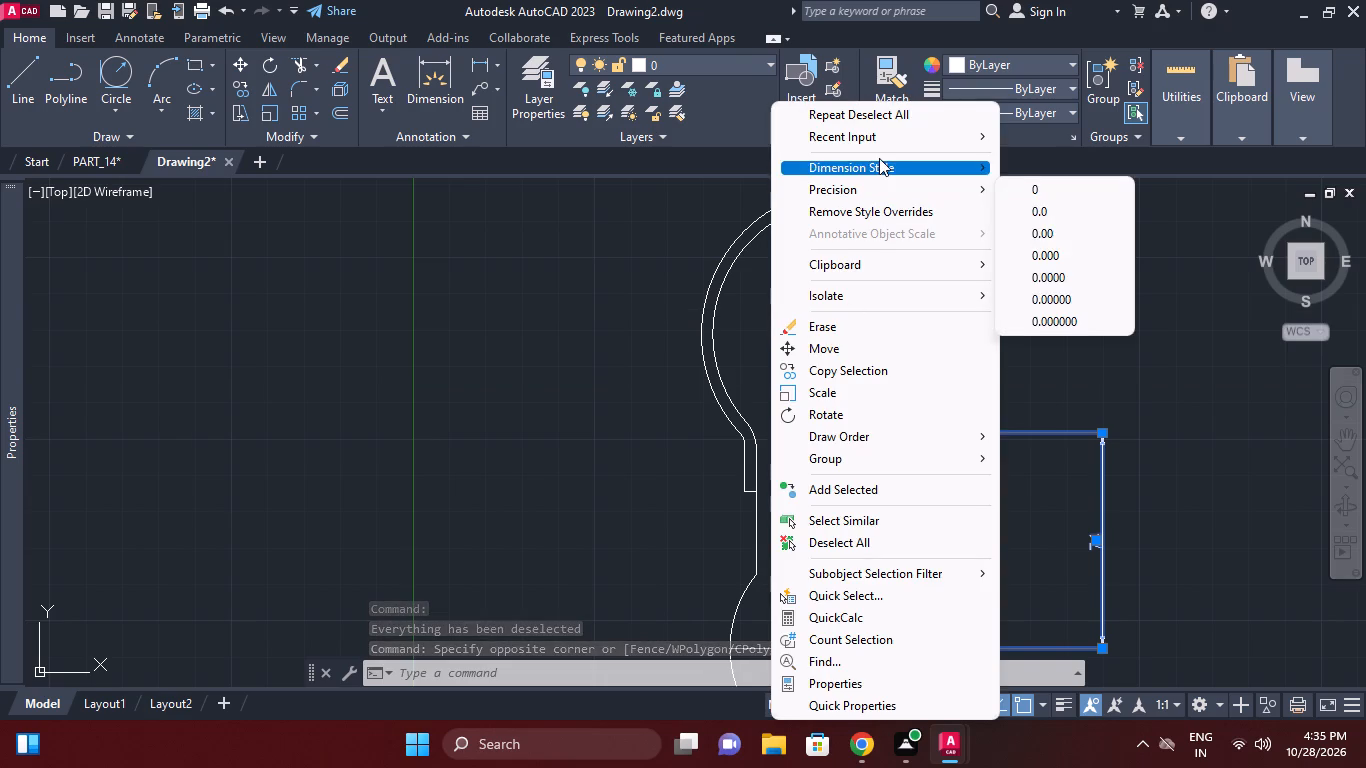
click(882, 141)
click(1081, 182)
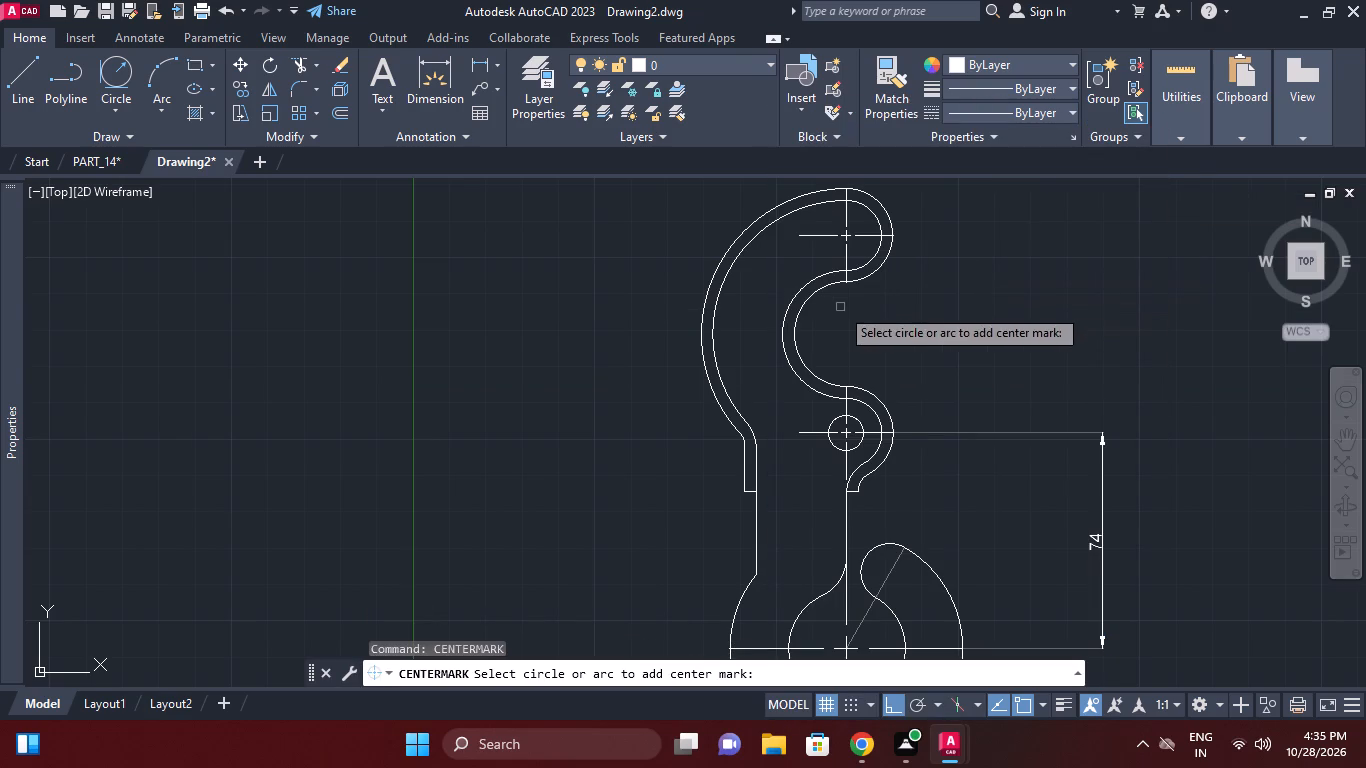
click(788, 315)
right_click(951, 309)
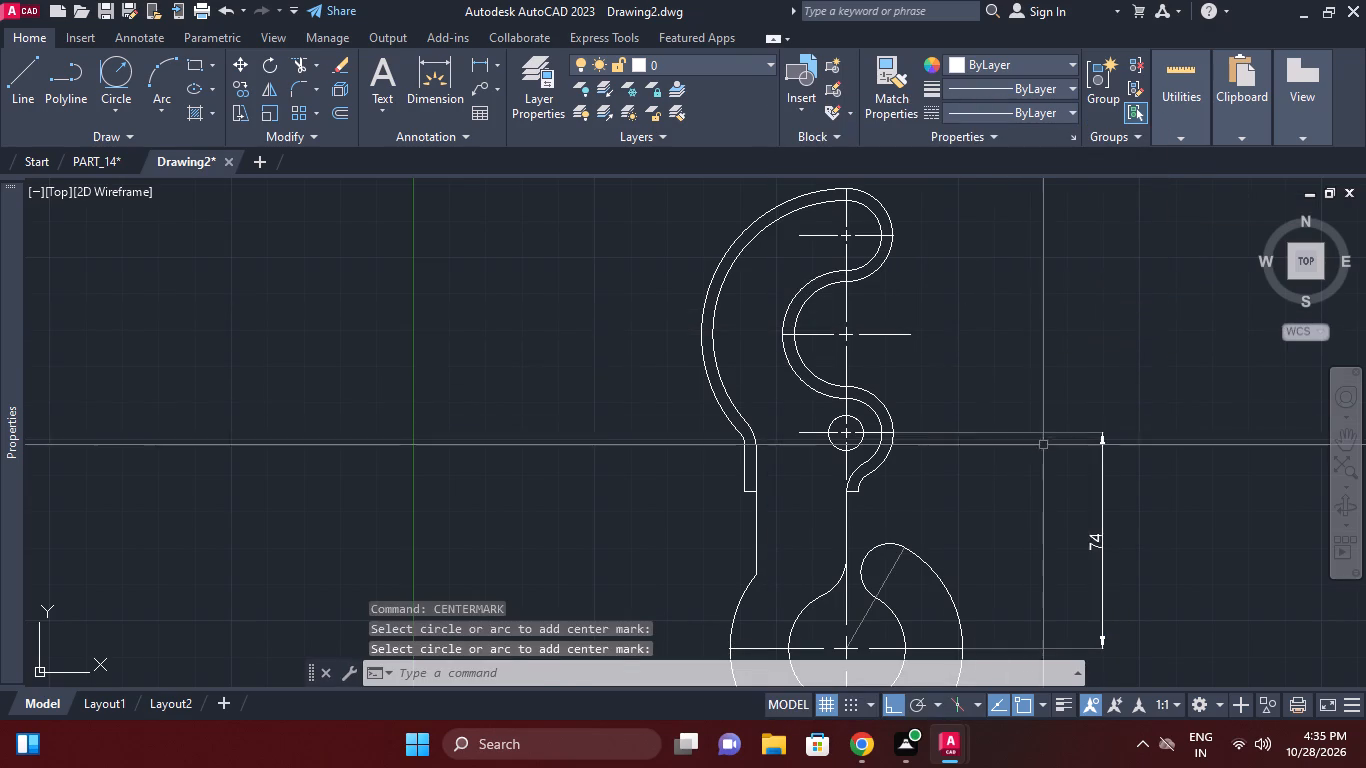
Stretch the vertical dimension's upper extension origin up to the center mark line of the band's concave middle arc.
click(1043, 445)
click(1017, 400)
click(889, 435)
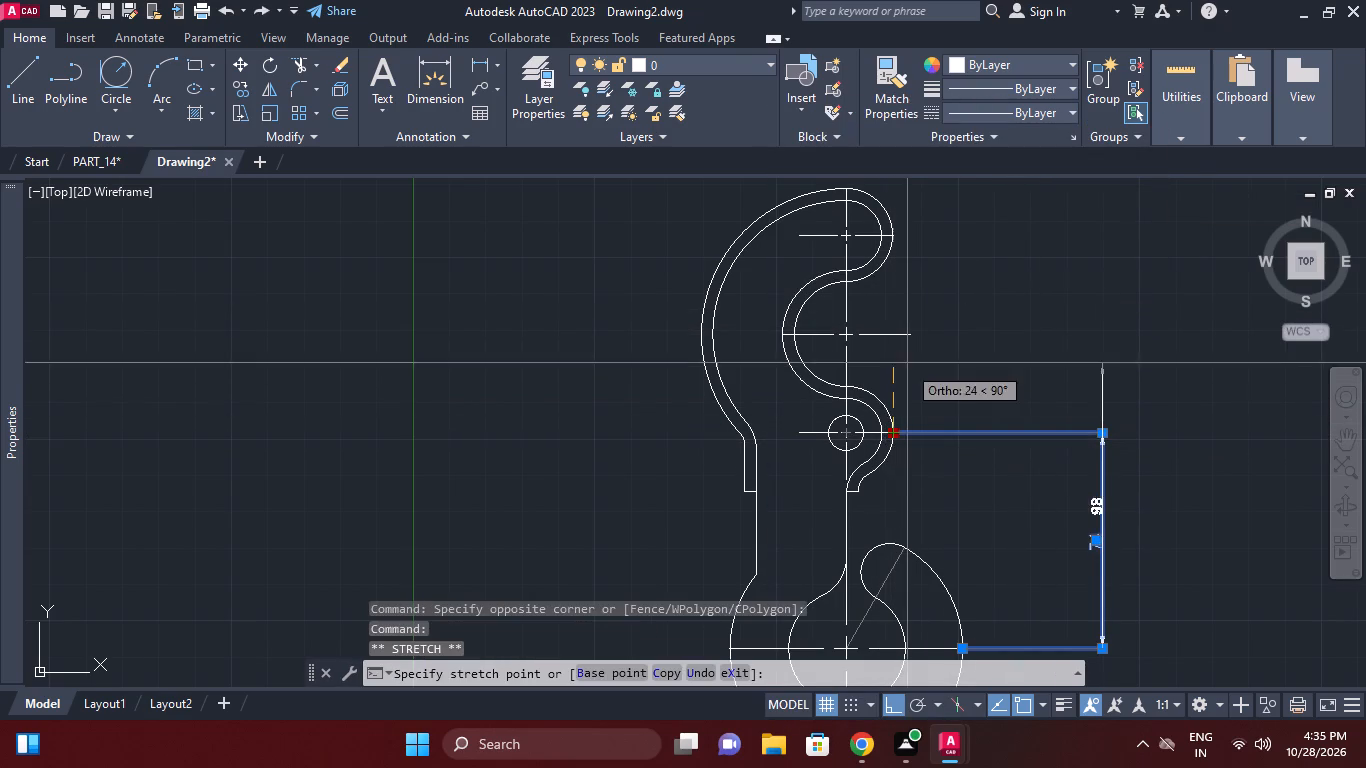
click(903, 336)
middle_drag(1002, 384, 931, 347)
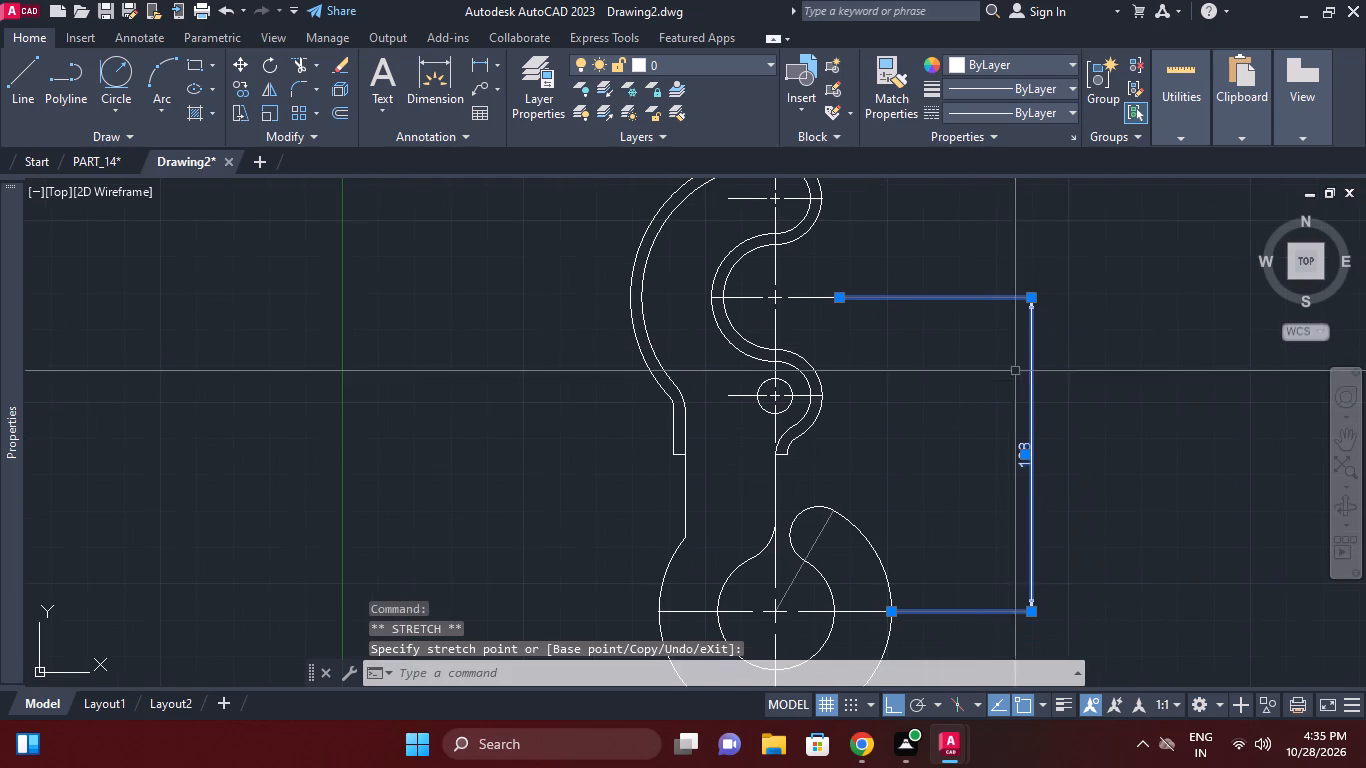
Add a vertical linear dimension between the center mark lines of the band's concave middle arc and the small hole.
right_click(1015, 371)
click(1074, 535)
middle_drag(1032, 457, 1025, 412)
right_click(994, 344)
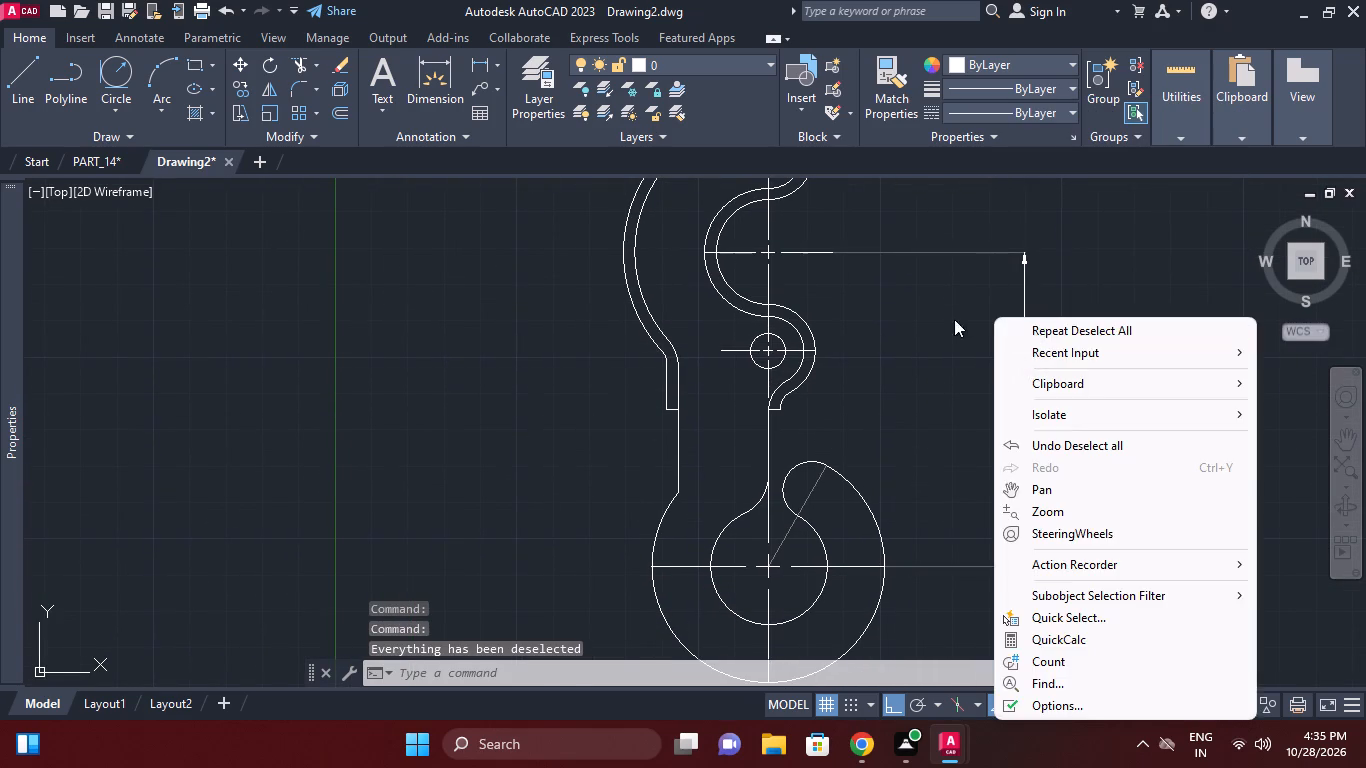
click(954, 319)
click(867, 292)
click(468, 66)
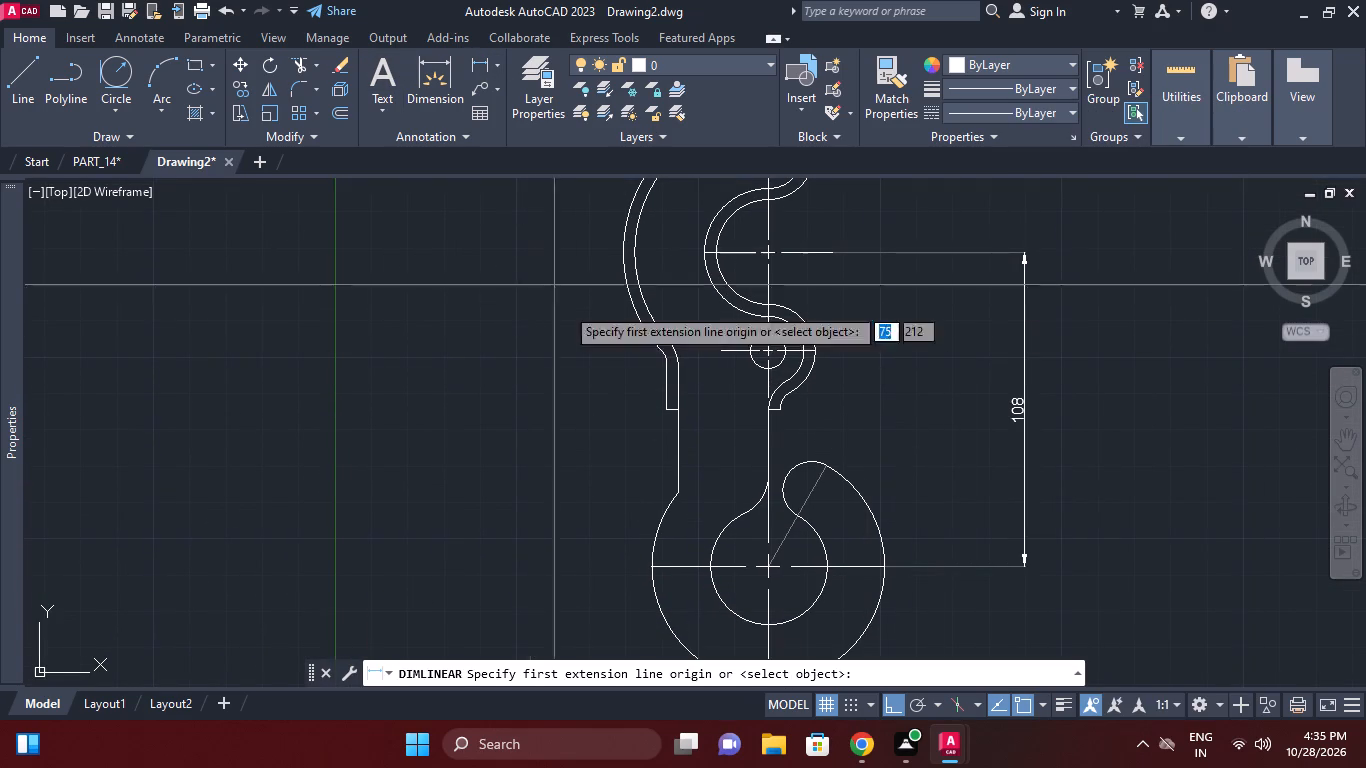
middle_drag(742, 352, 737, 387)
scroll(808, 305, up, 1)
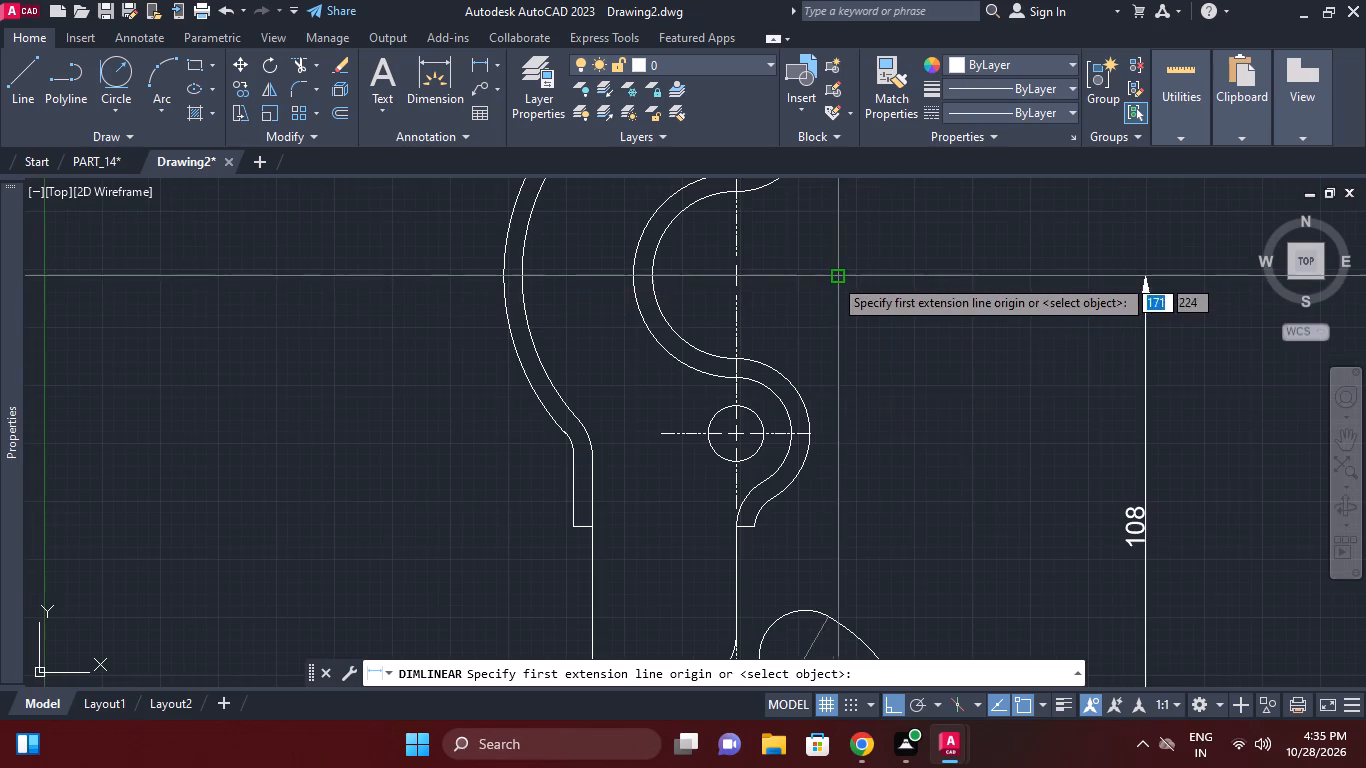
click(835, 276)
click(802, 434)
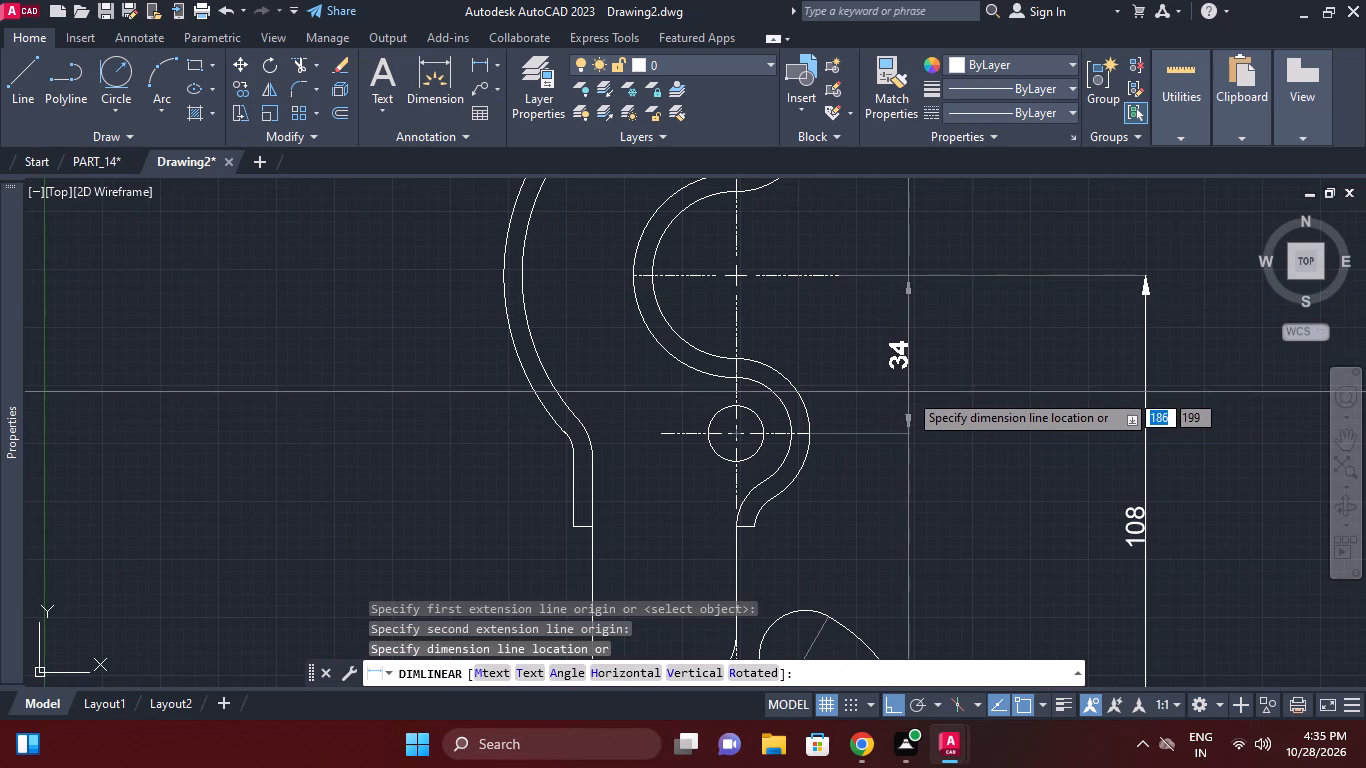
click(930, 388)
Add a vertical linear dimension from the small hole's center line to the band's lower end edge, in line with the dimension above.
right_click(1010, 403)
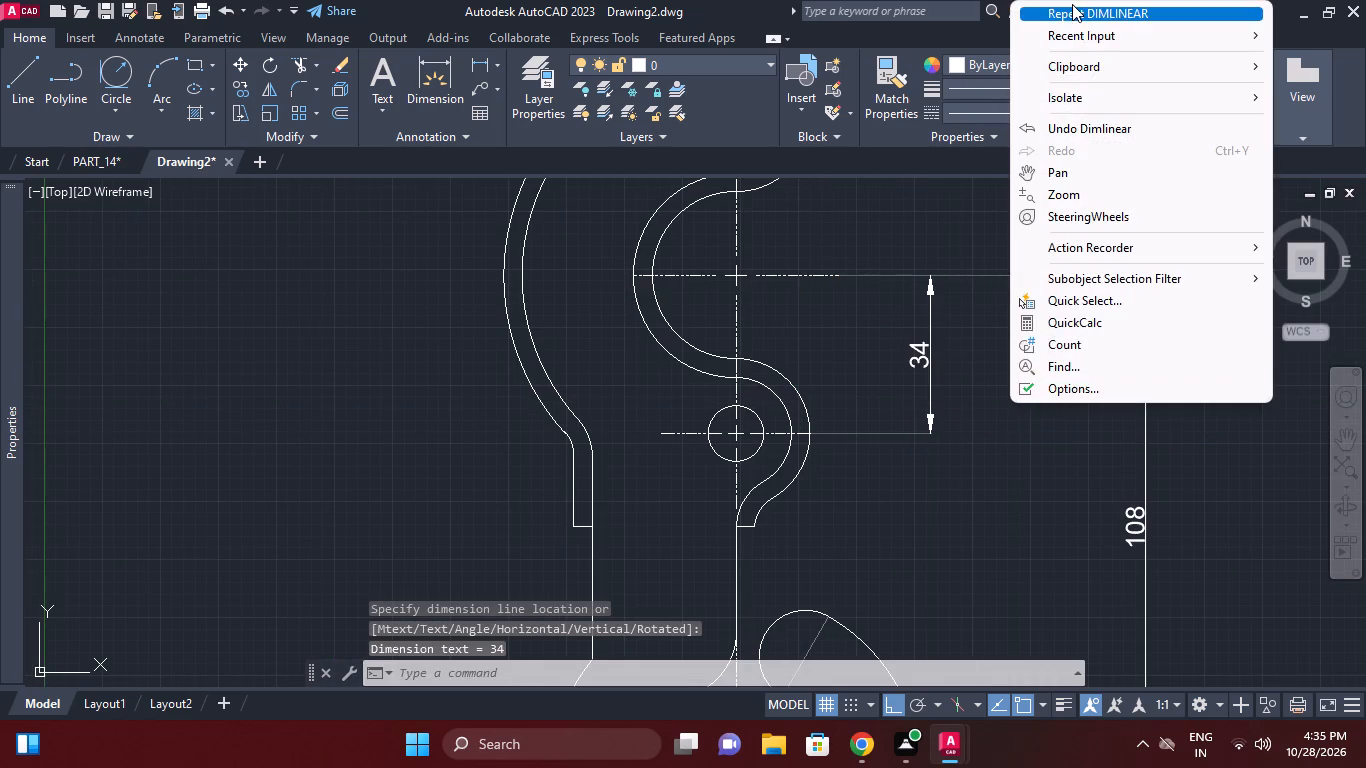
click(1072, 4)
click(811, 434)
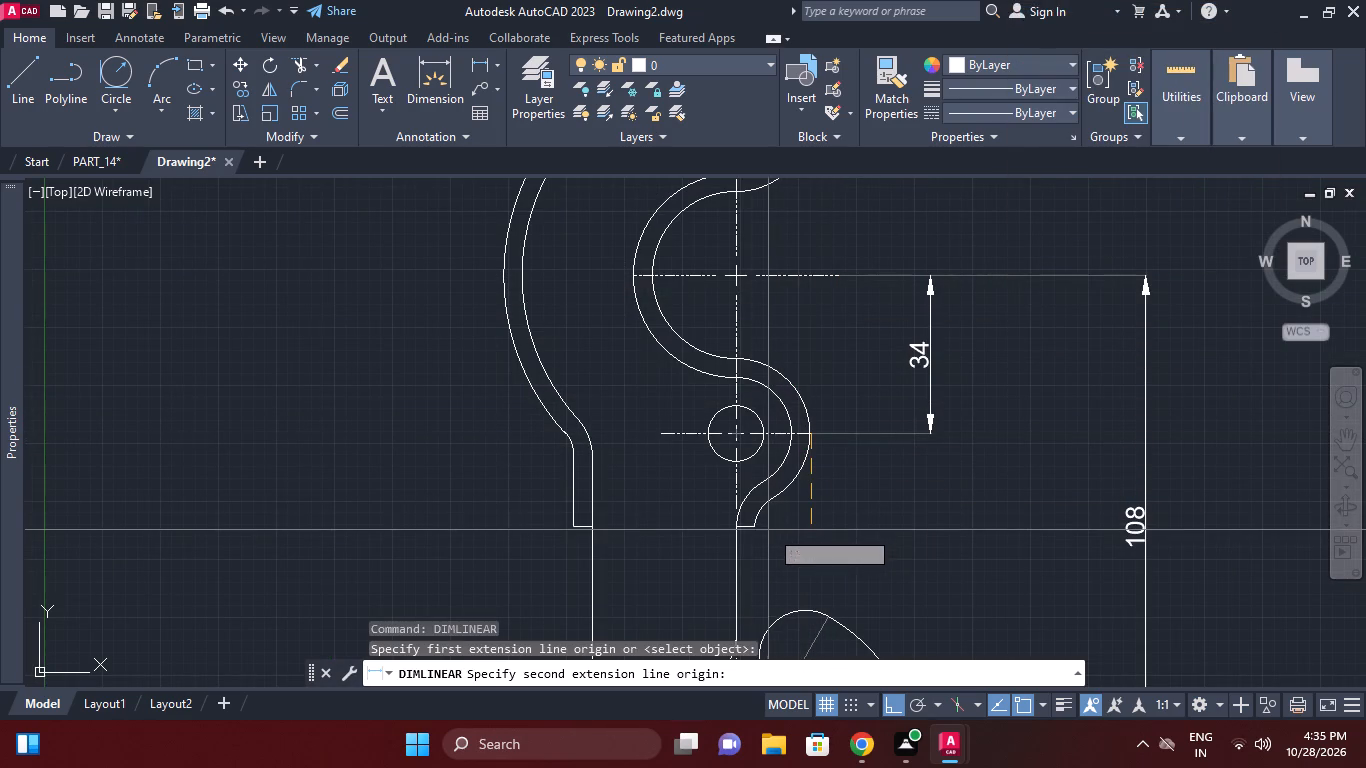
click(760, 530)
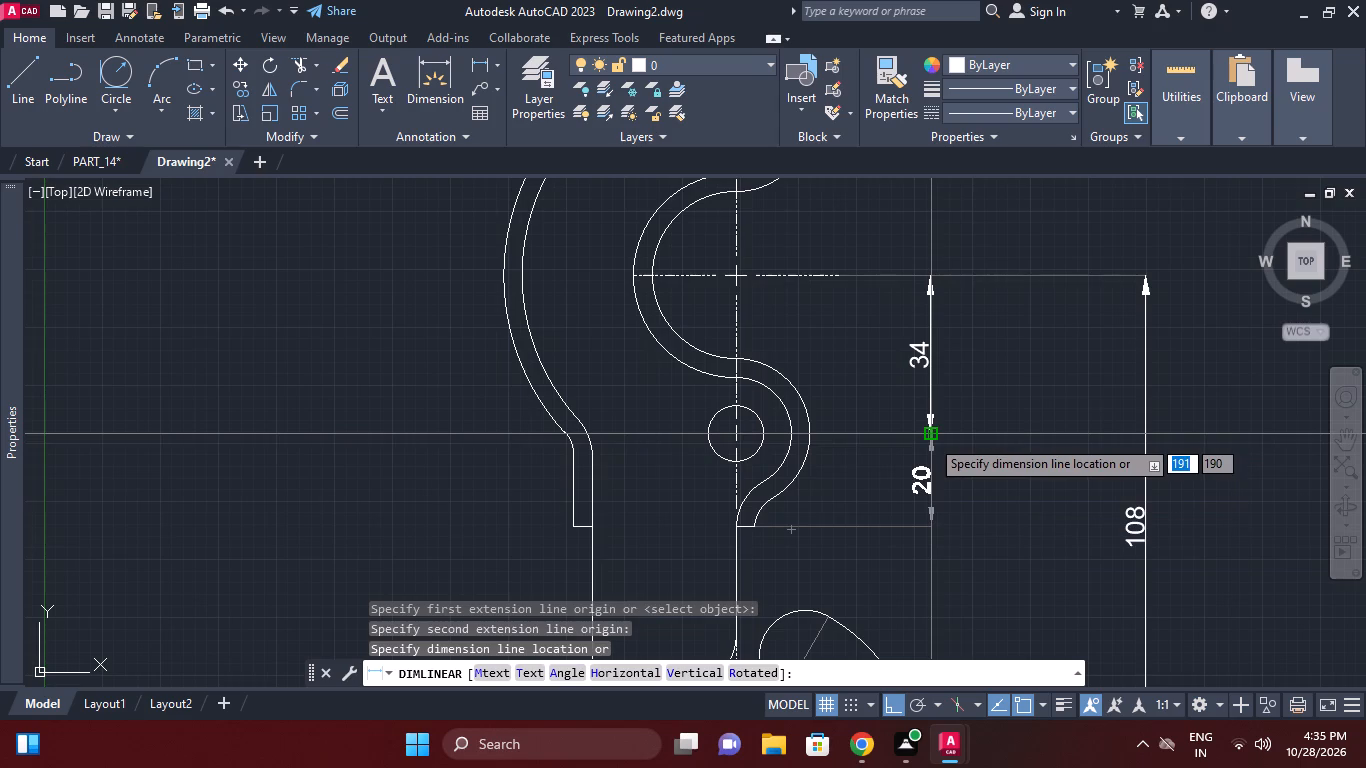
click(930, 438)
Add radius dimensions to the outer and inner large arcs of the band's back, with the text outside the profile.
middle_click(1032, 446)
middle_drag(1034, 443, 1038, 484)
scroll(1038, 484, down, 1)
middle_drag(1026, 451, 1010, 380)
middle_drag(1027, 454, 1015, 540)
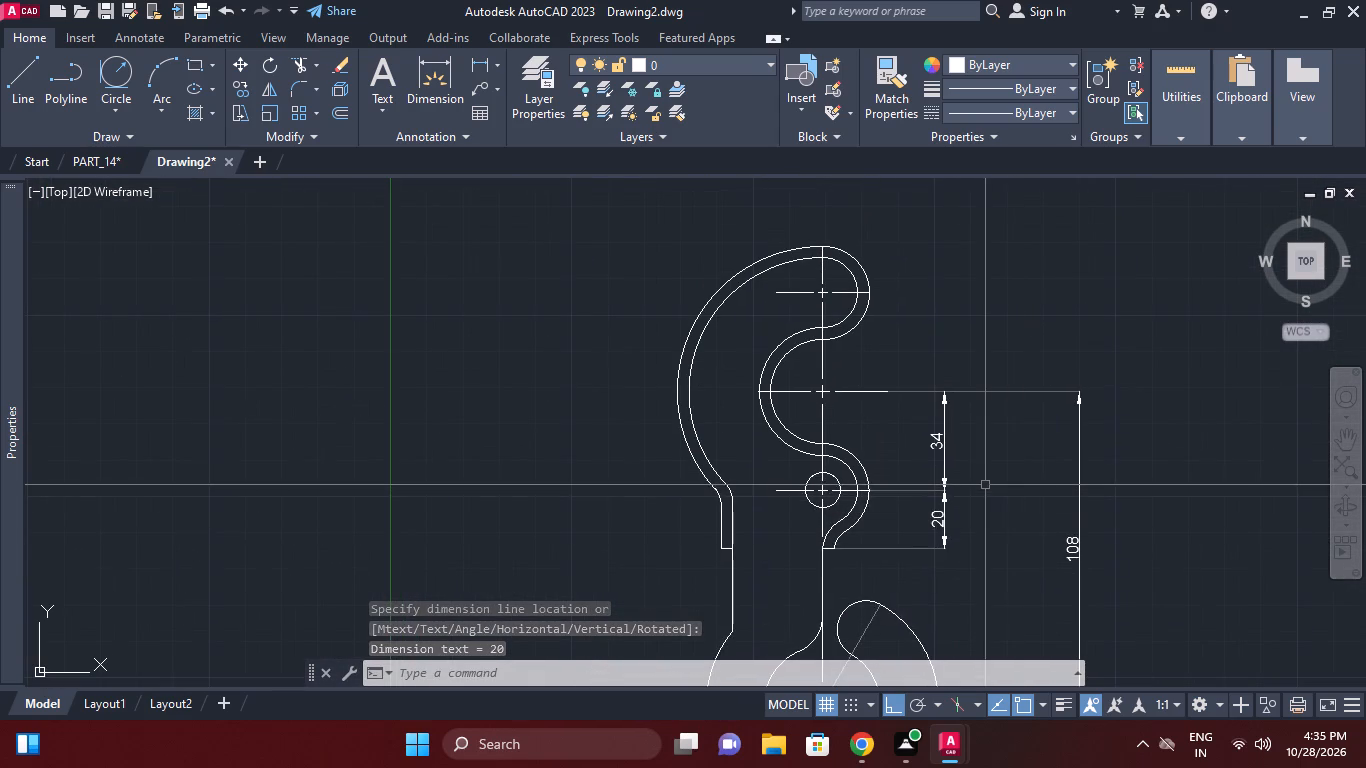
middle_drag(984, 483, 984, 507)
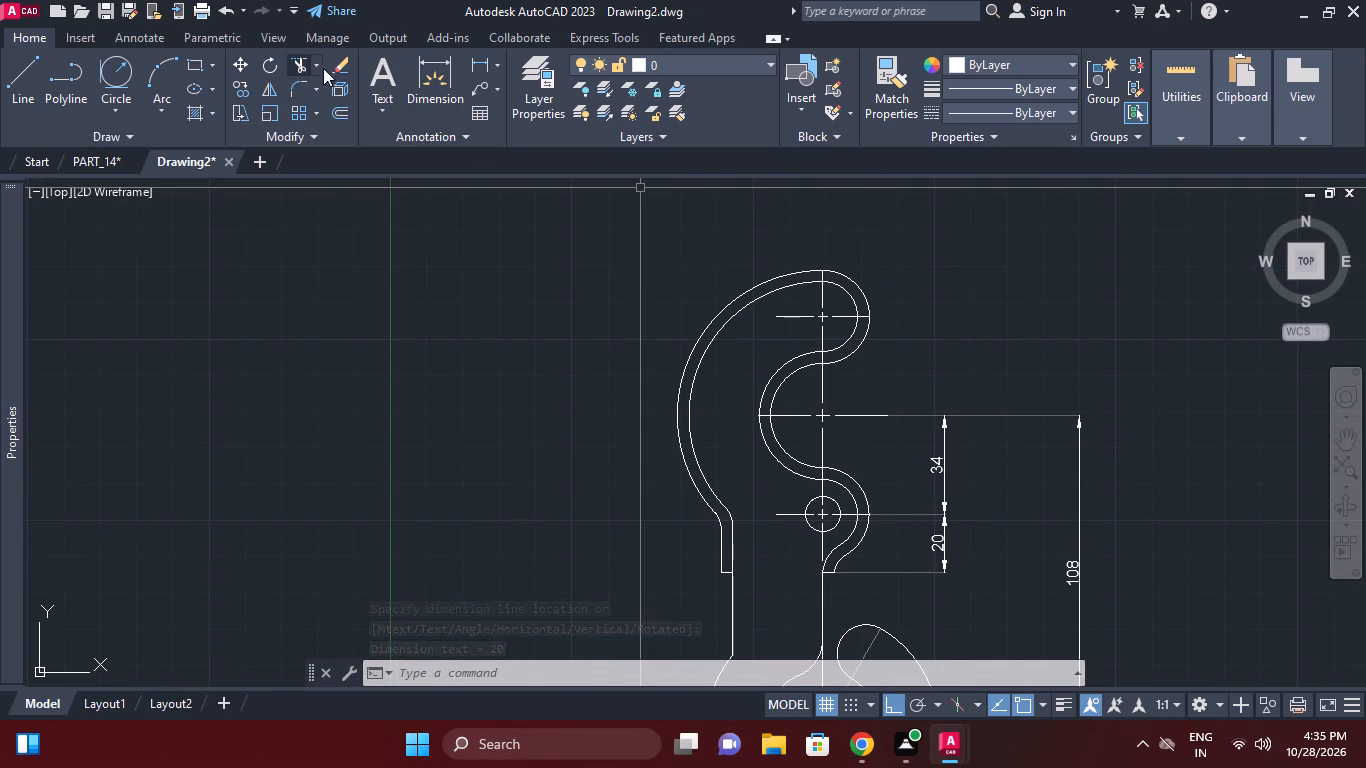
click(493, 69)
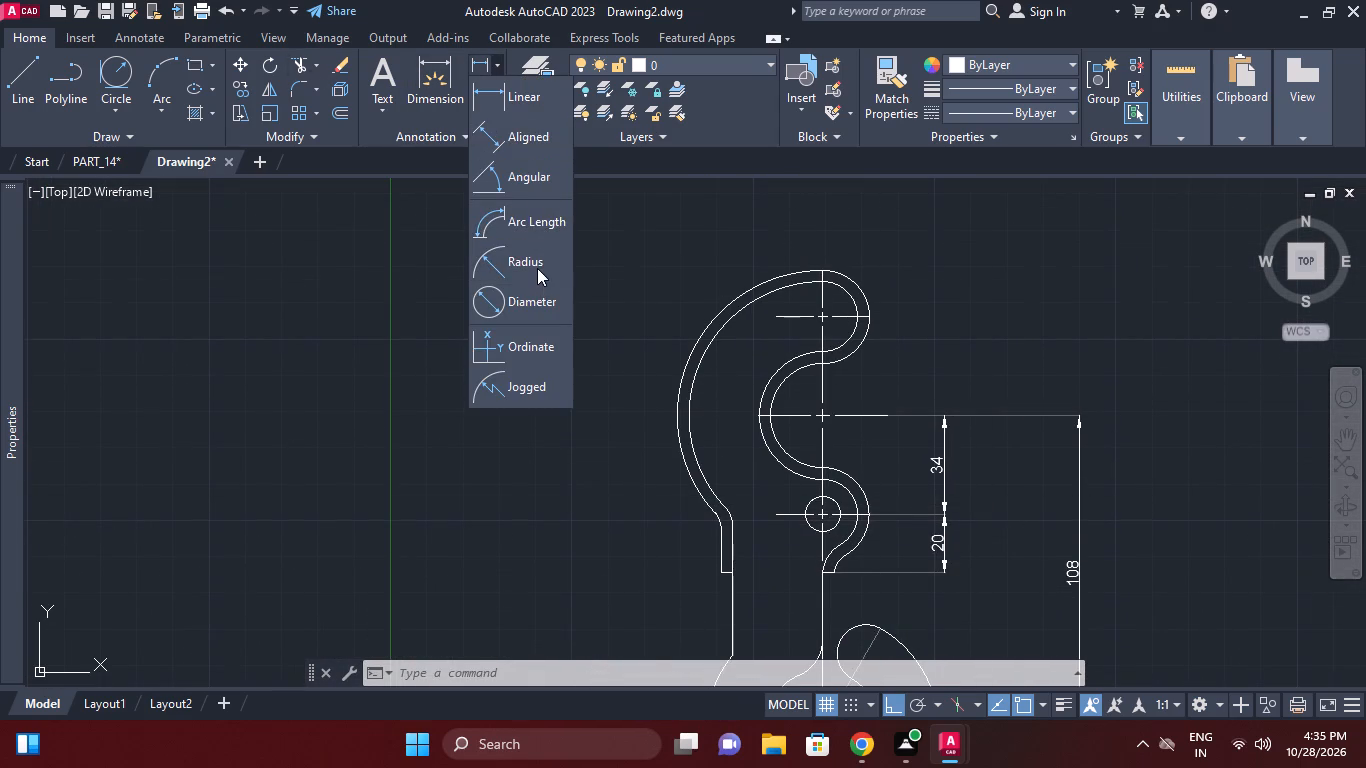
click(537, 268)
middle_drag(648, 402, 669, 462)
click(731, 387)
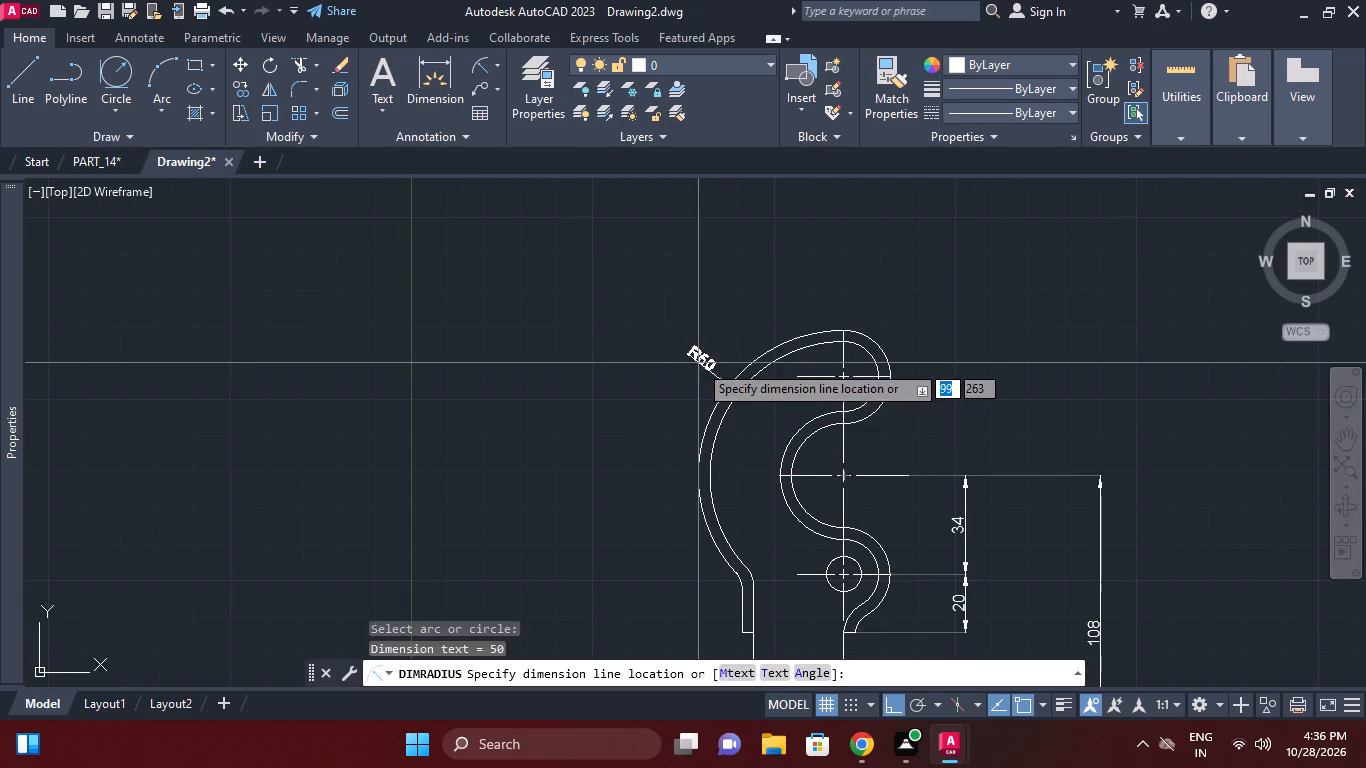
click(698, 363)
right_click(666, 400)
click(719, 339)
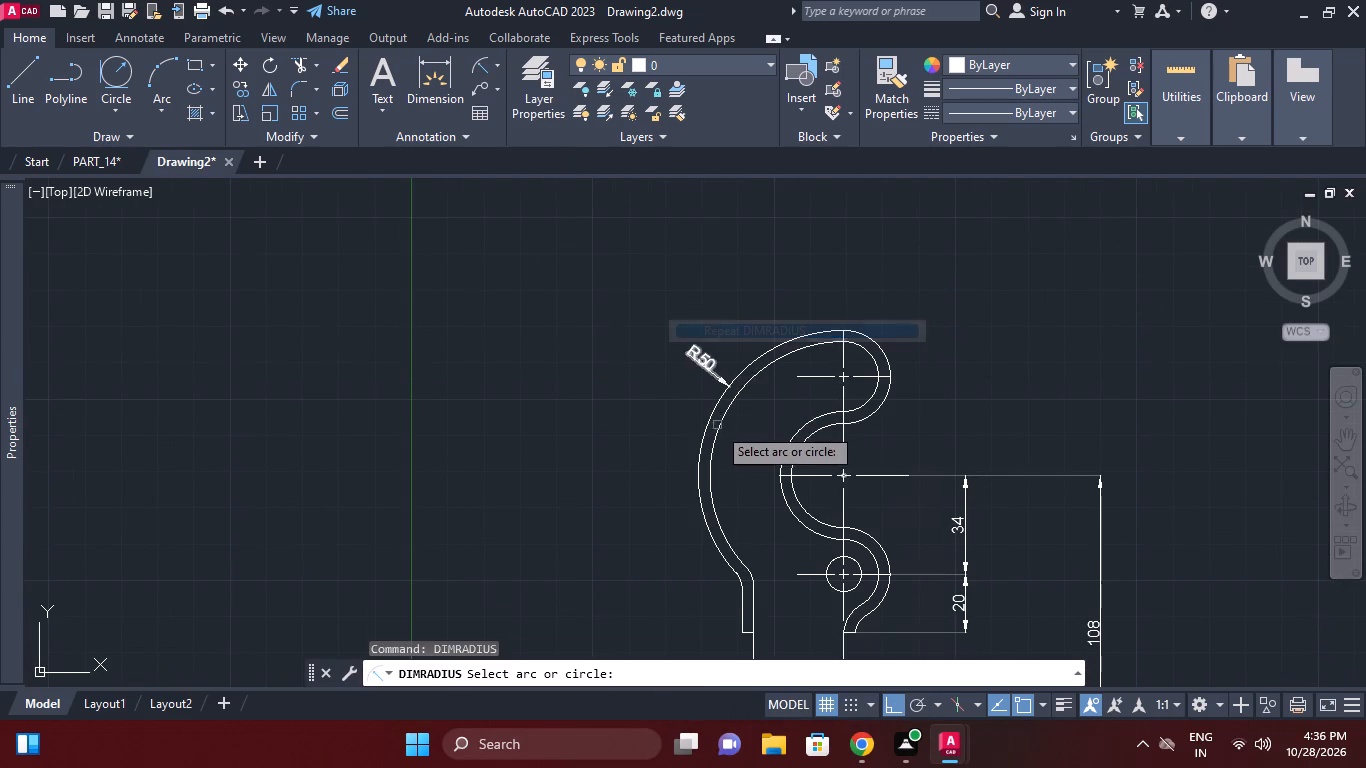
click(717, 428)
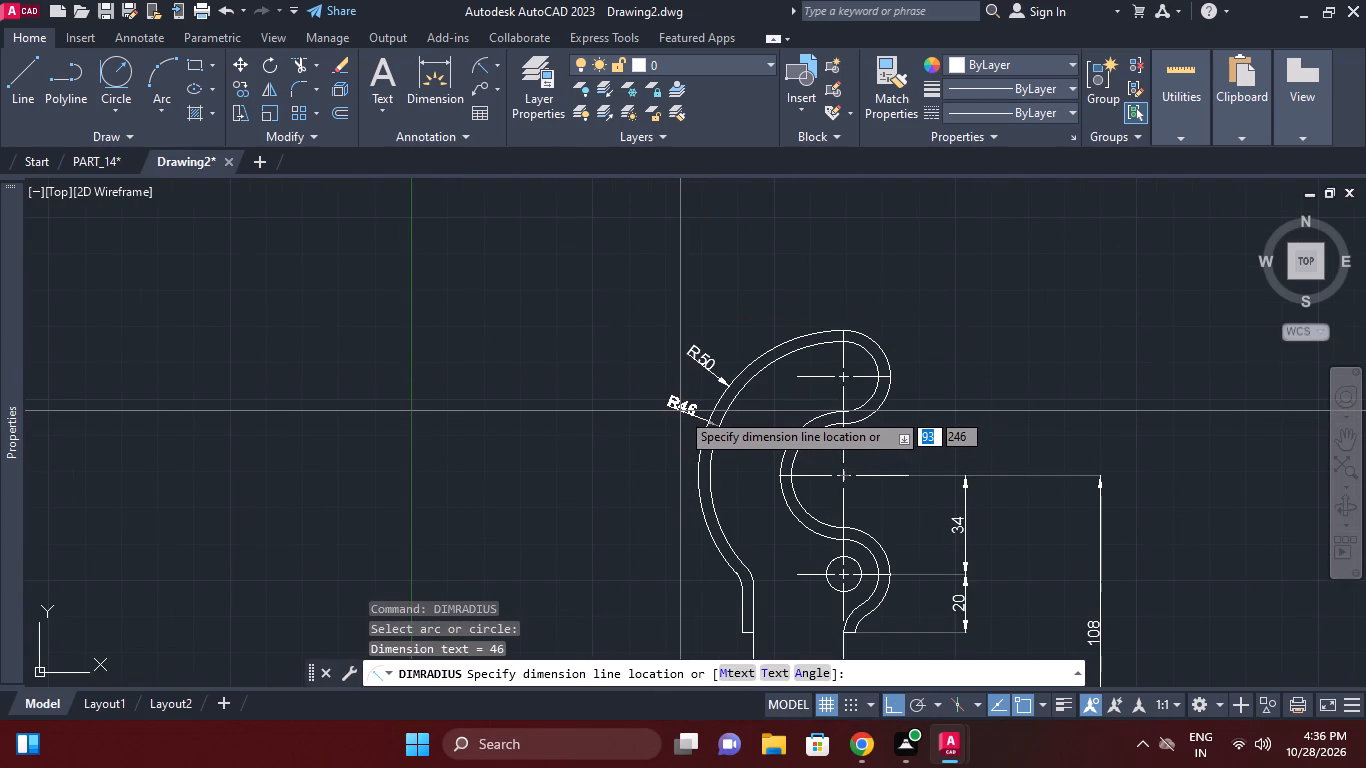
click(680, 411)
Add radius dimensions to both offset arcs of the band's concave middle, with the text inside the band's back.
right_click(809, 308)
click(858, 320)
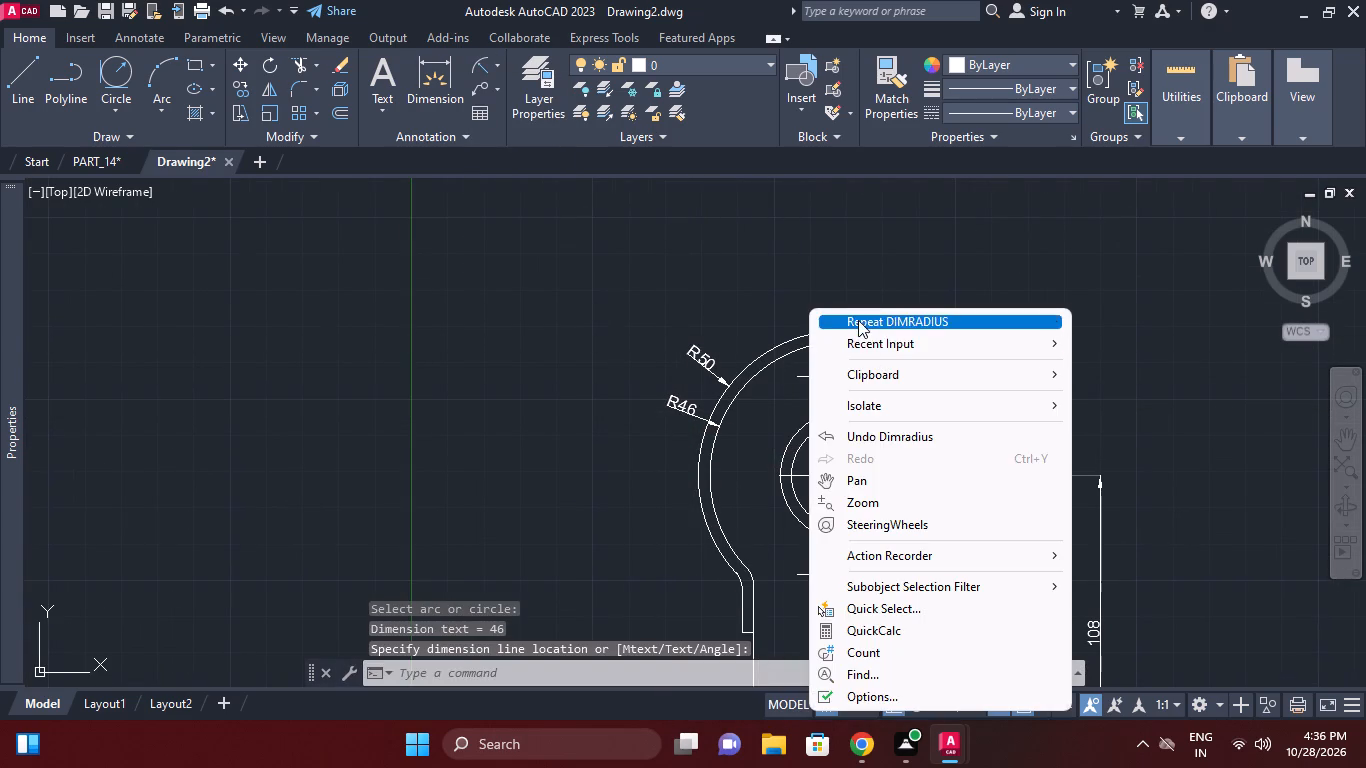
click(813, 423)
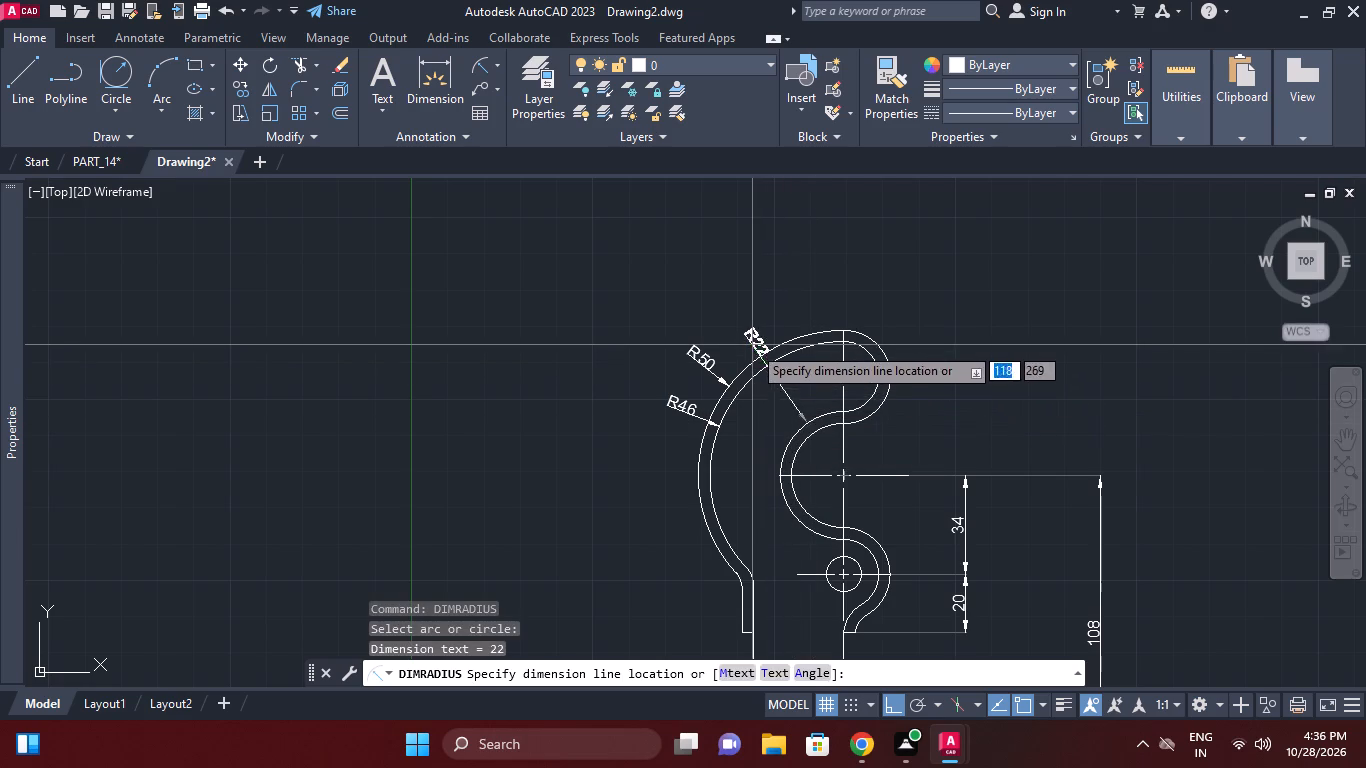
click(771, 432)
right_click(868, 405)
click(945, 14)
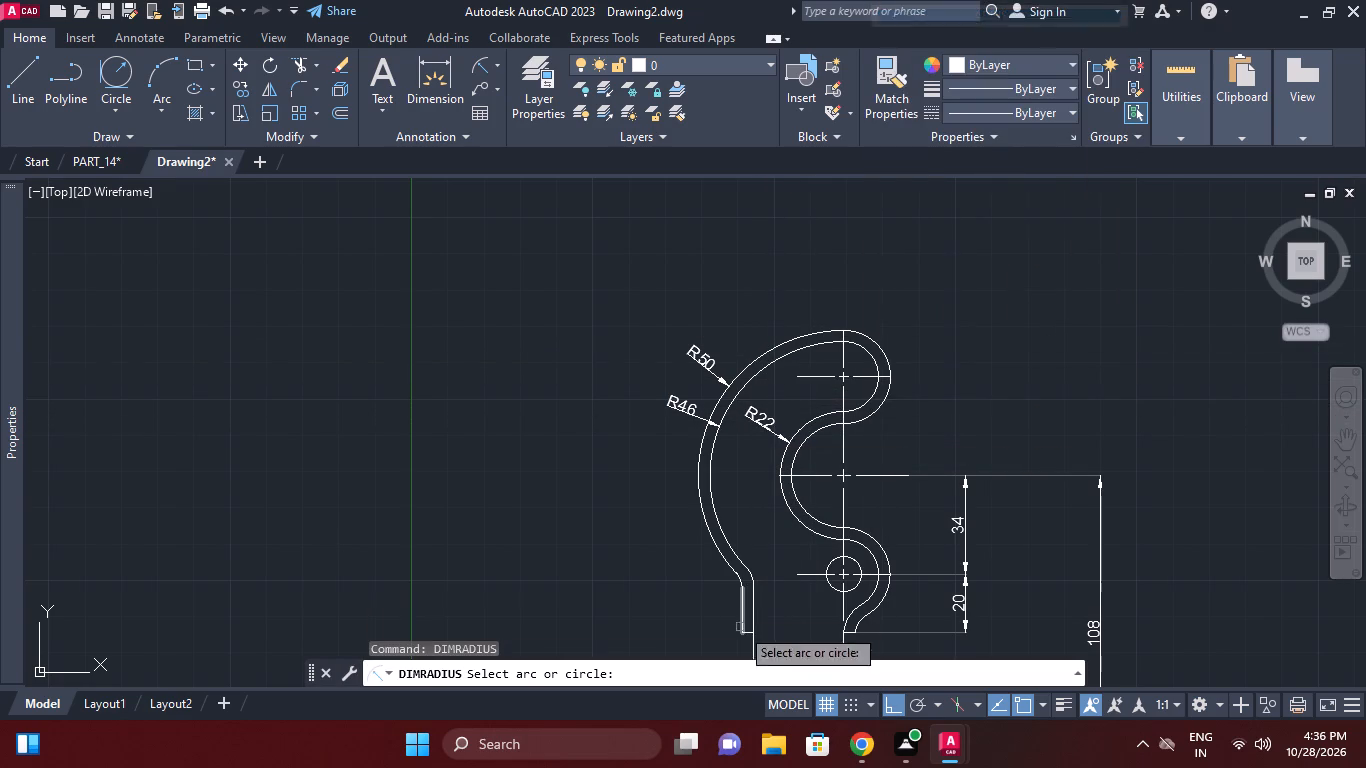
scroll(807, 490, up, 2)
click(787, 525)
click(776, 531)
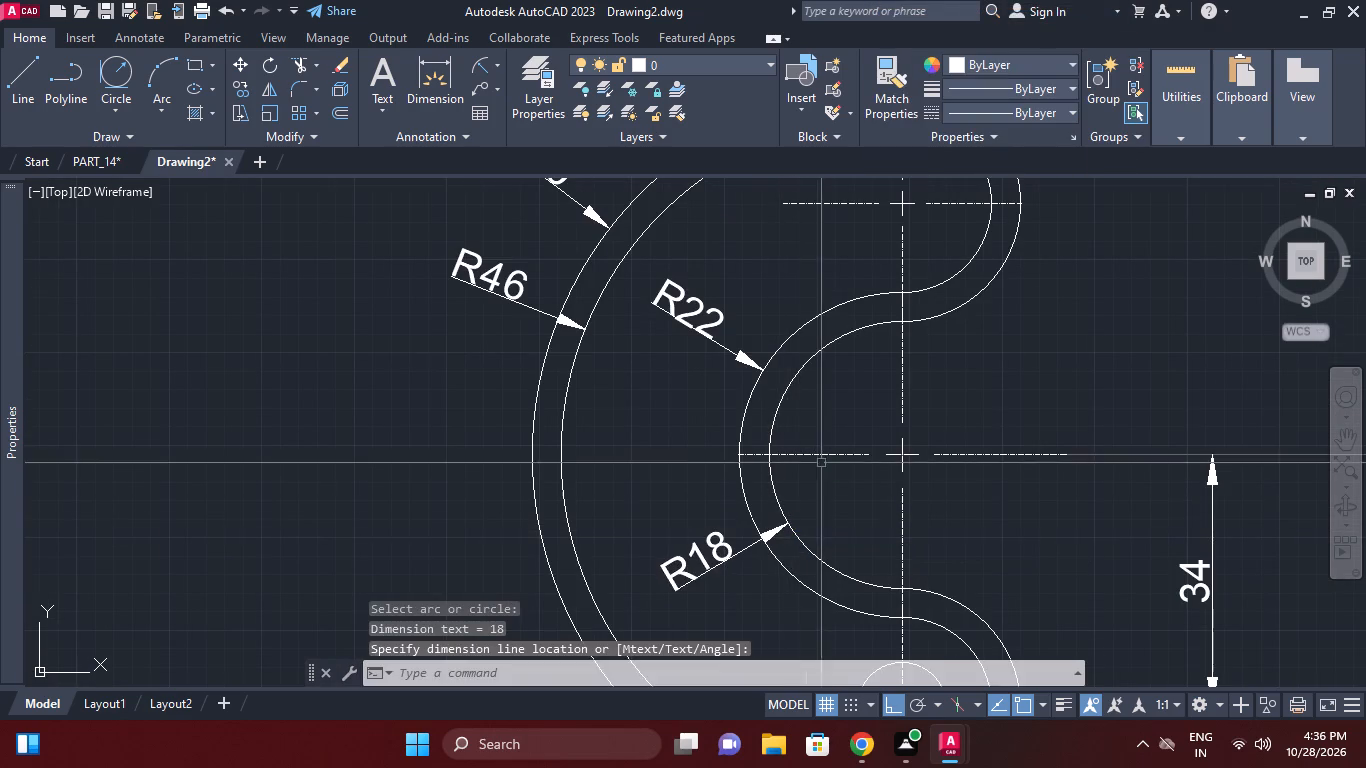
Add a radius dimension to the outer small arc joining the band's large back arc to its short vertical edge.
middle_click(821, 463)
scroll(821, 463, down, 1)
middle_drag(838, 457, 855, 375)
right_click(939, 379)
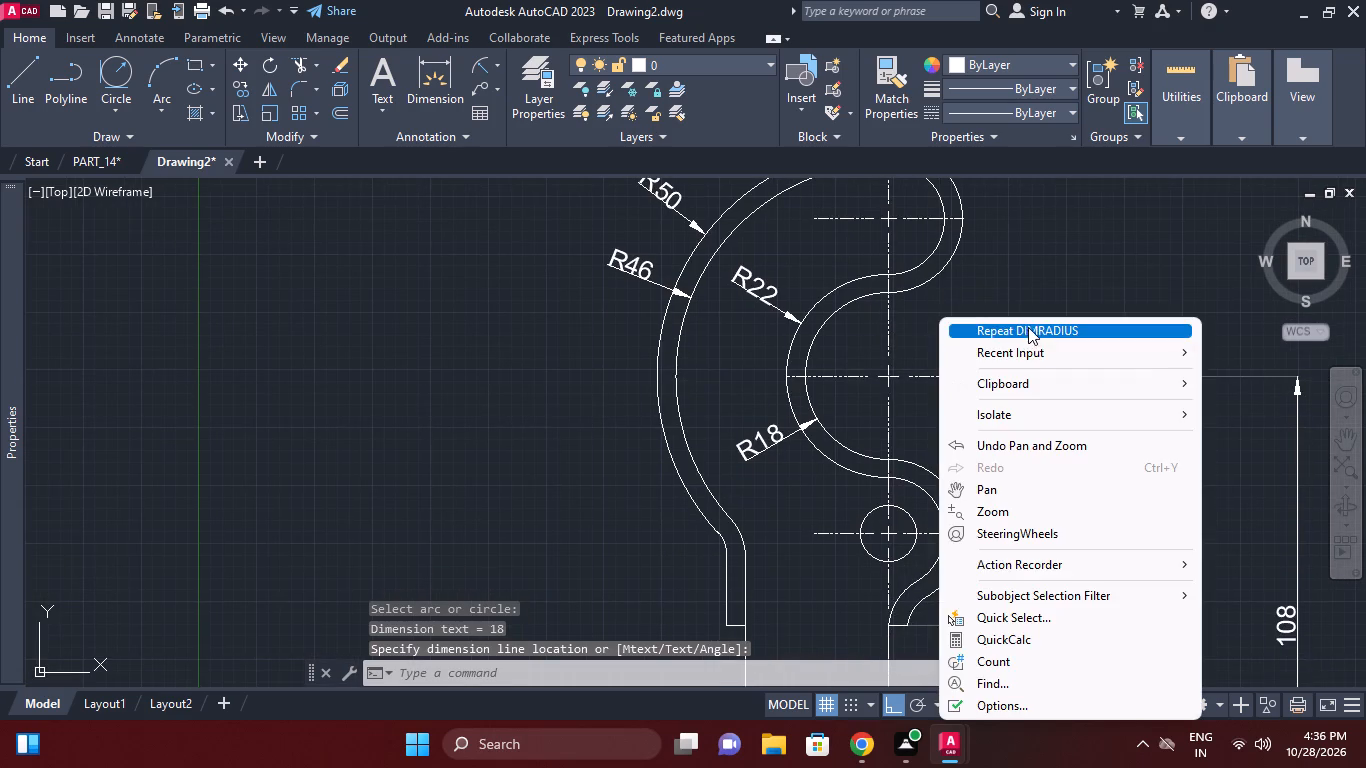
click(1021, 331)
middle_drag(785, 444, 827, 352)
scroll(749, 458, up, 1)
click(780, 435)
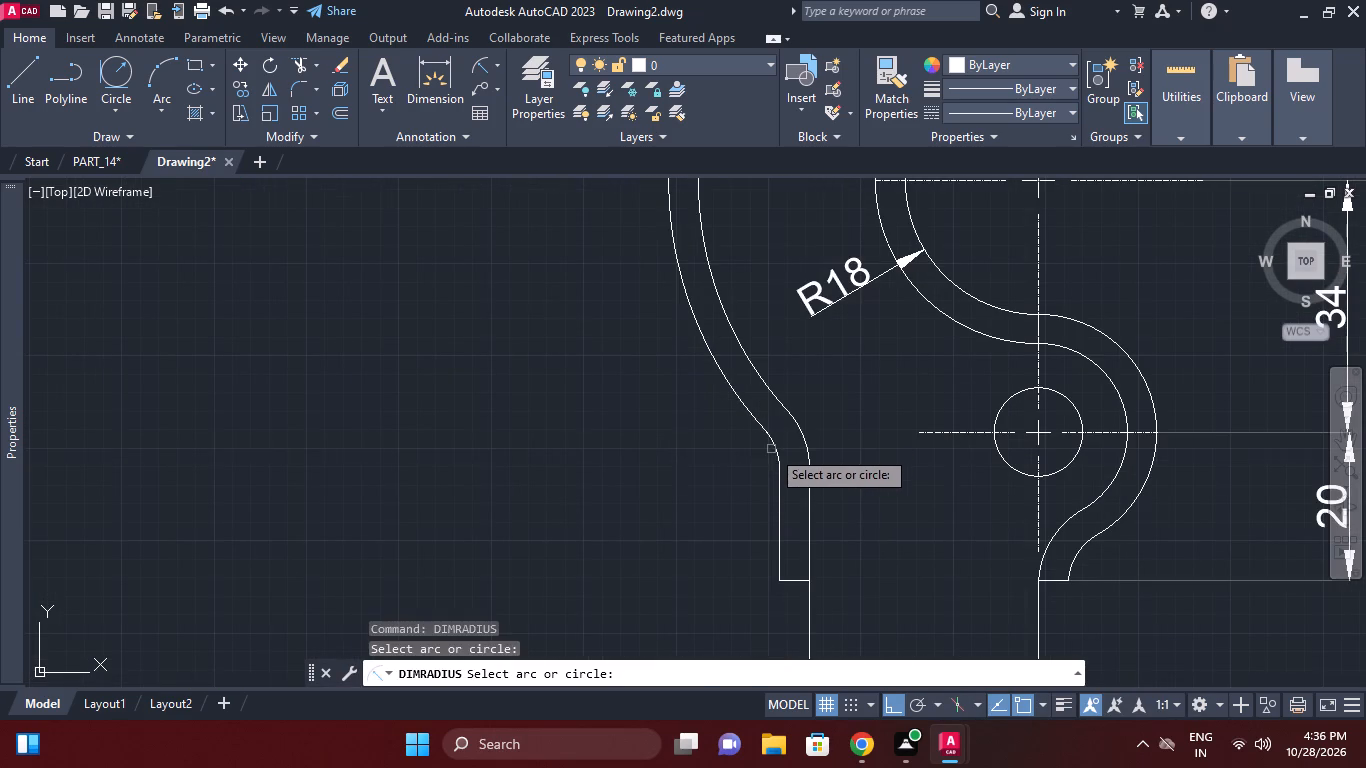
click(771, 448)
click(753, 457)
middle_drag(754, 527, 778, 413)
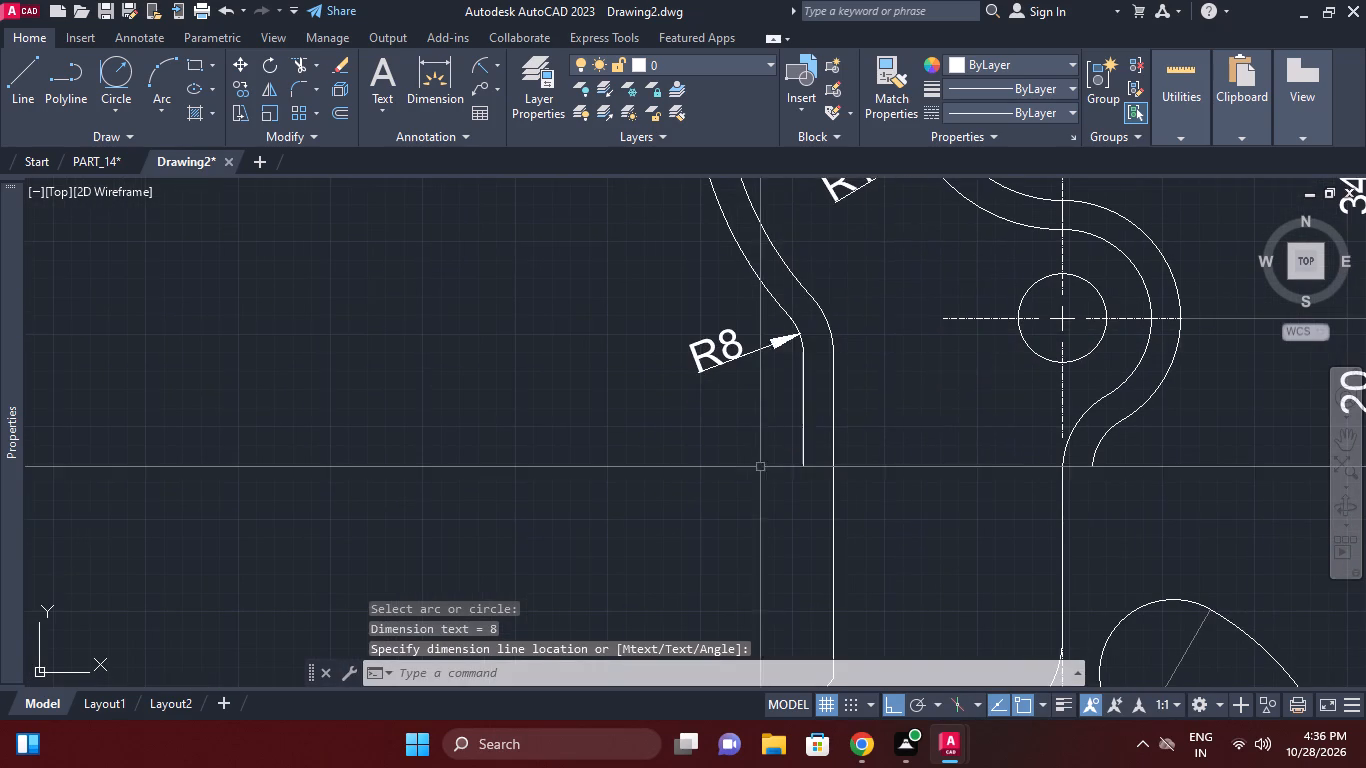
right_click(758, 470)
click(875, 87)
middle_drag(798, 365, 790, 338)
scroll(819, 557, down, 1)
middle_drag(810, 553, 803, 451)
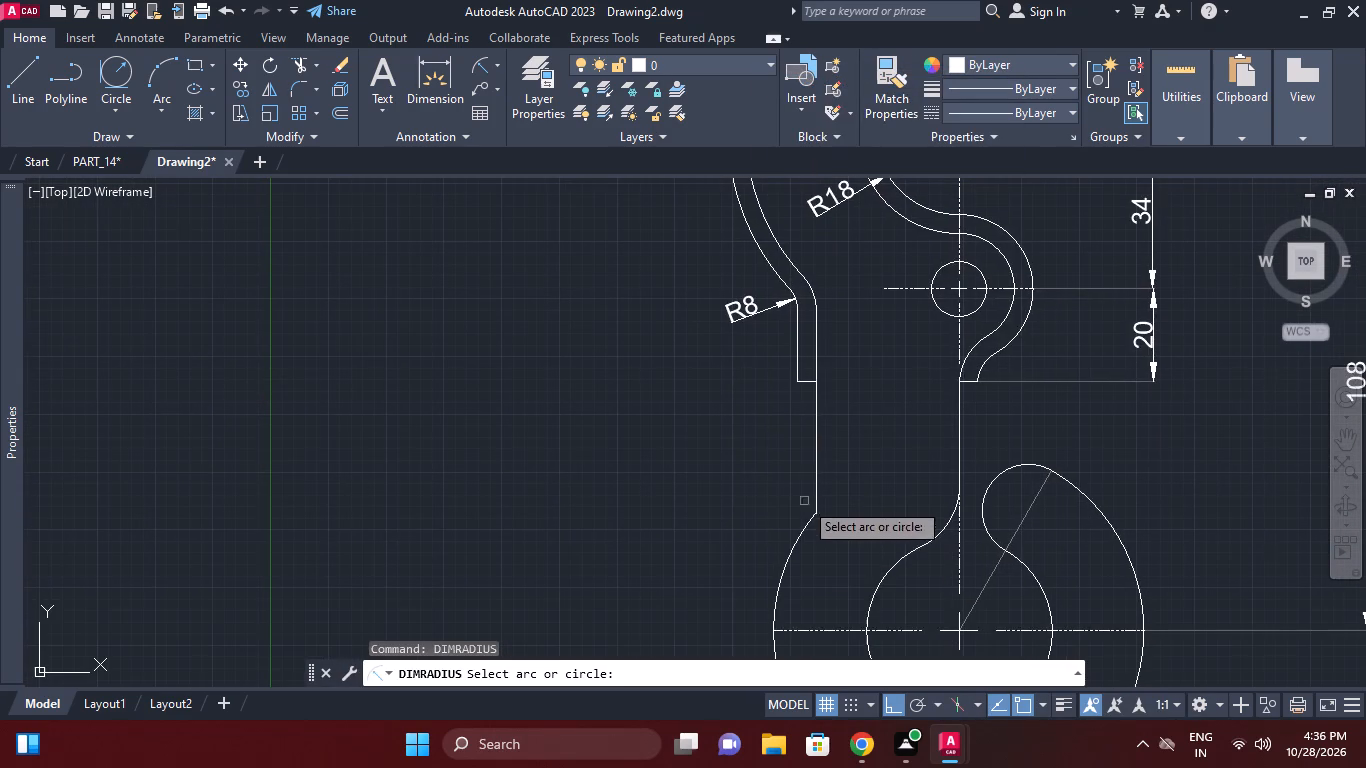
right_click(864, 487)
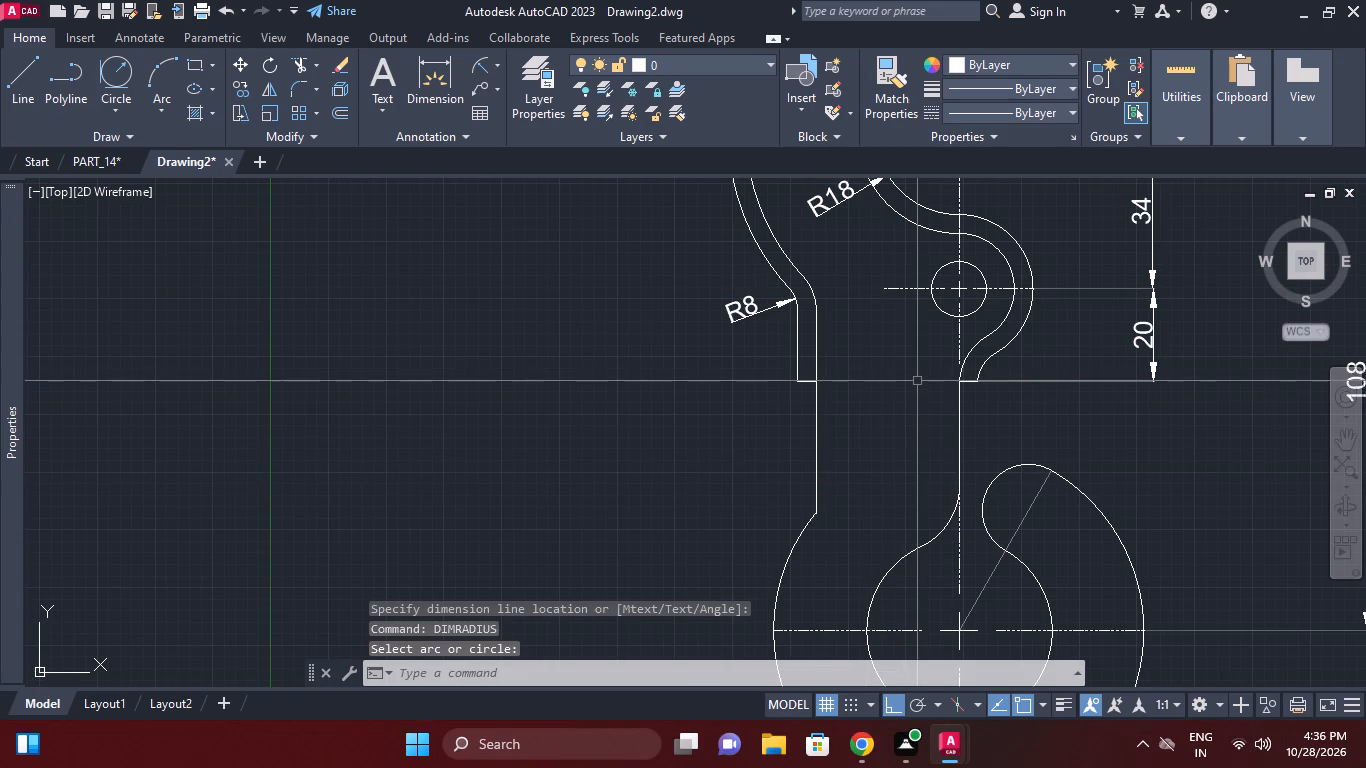
Fillet the corner between the jaw's outer arc and the stem's left vertical edge with a radius of 9.
click(289, 84)
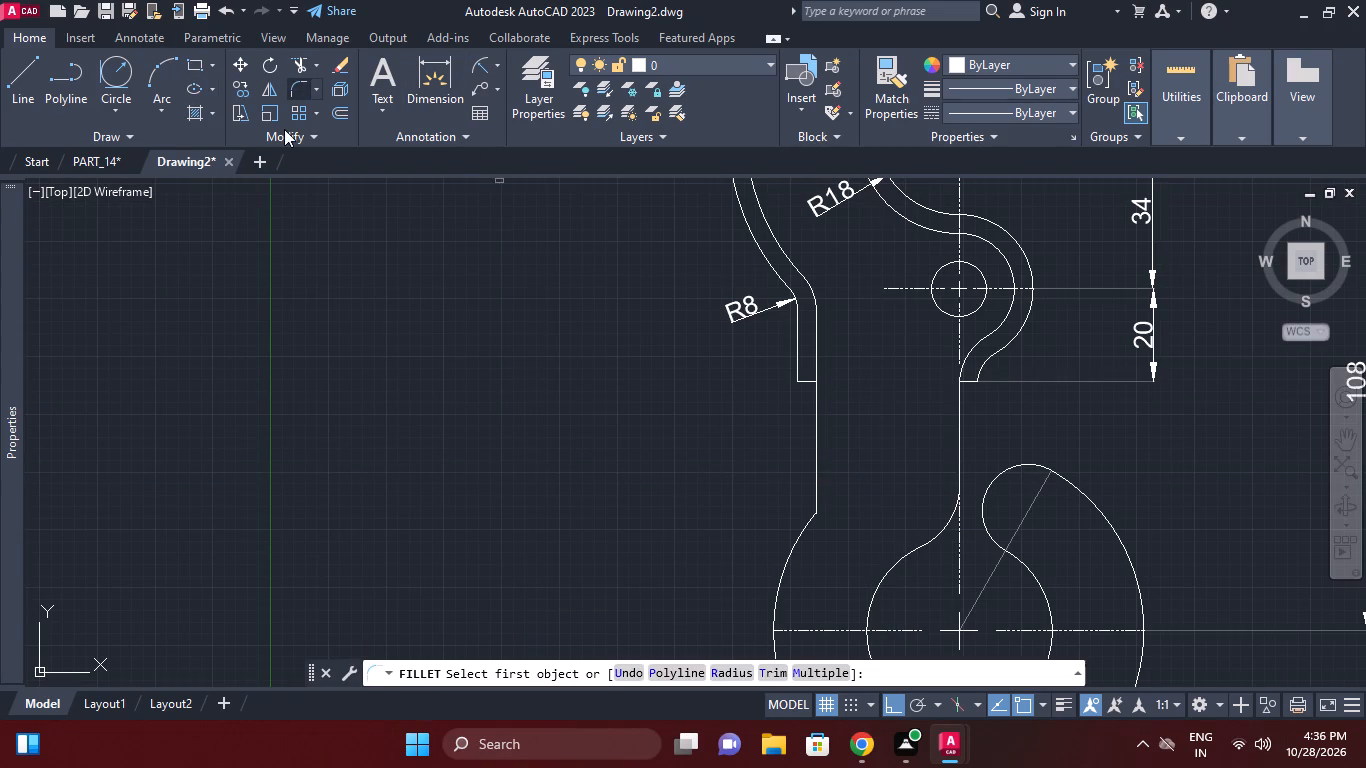
click(719, 673)
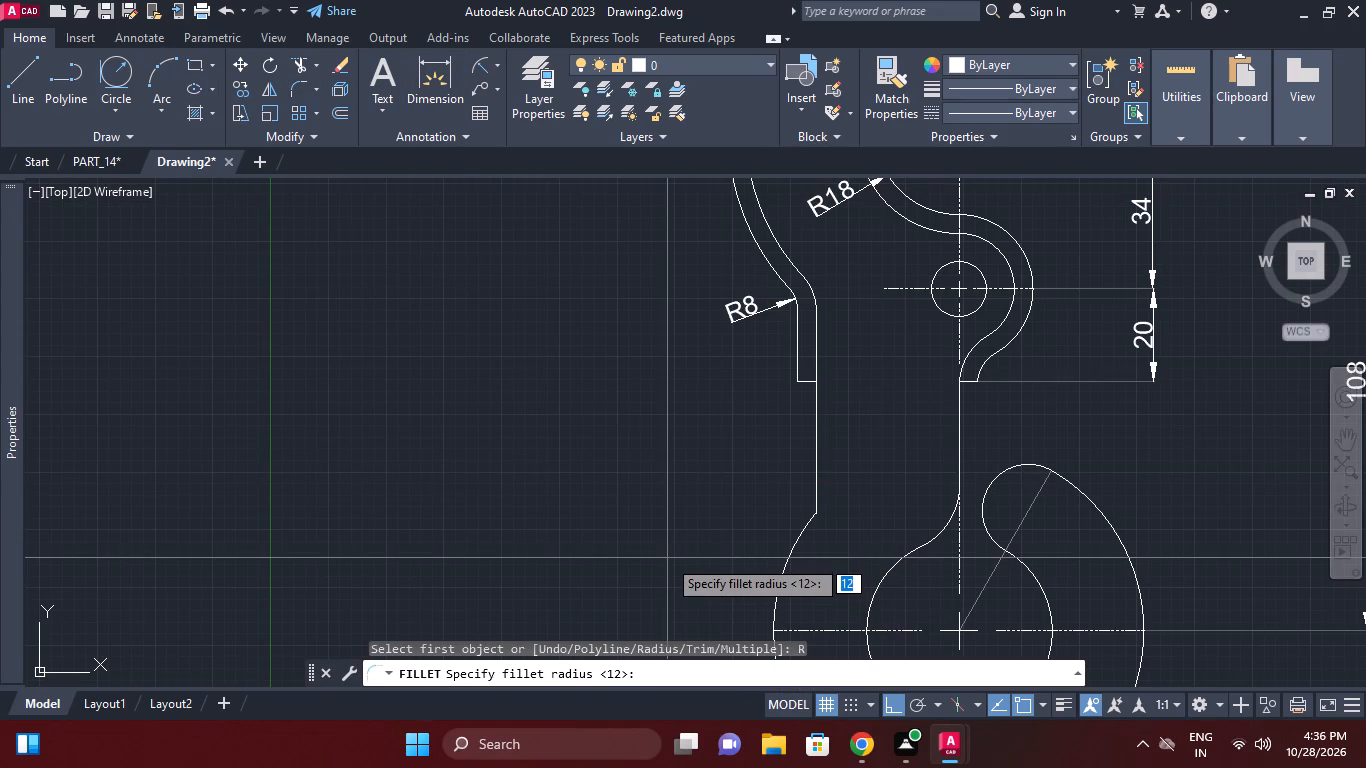
key(9)
key(Return)
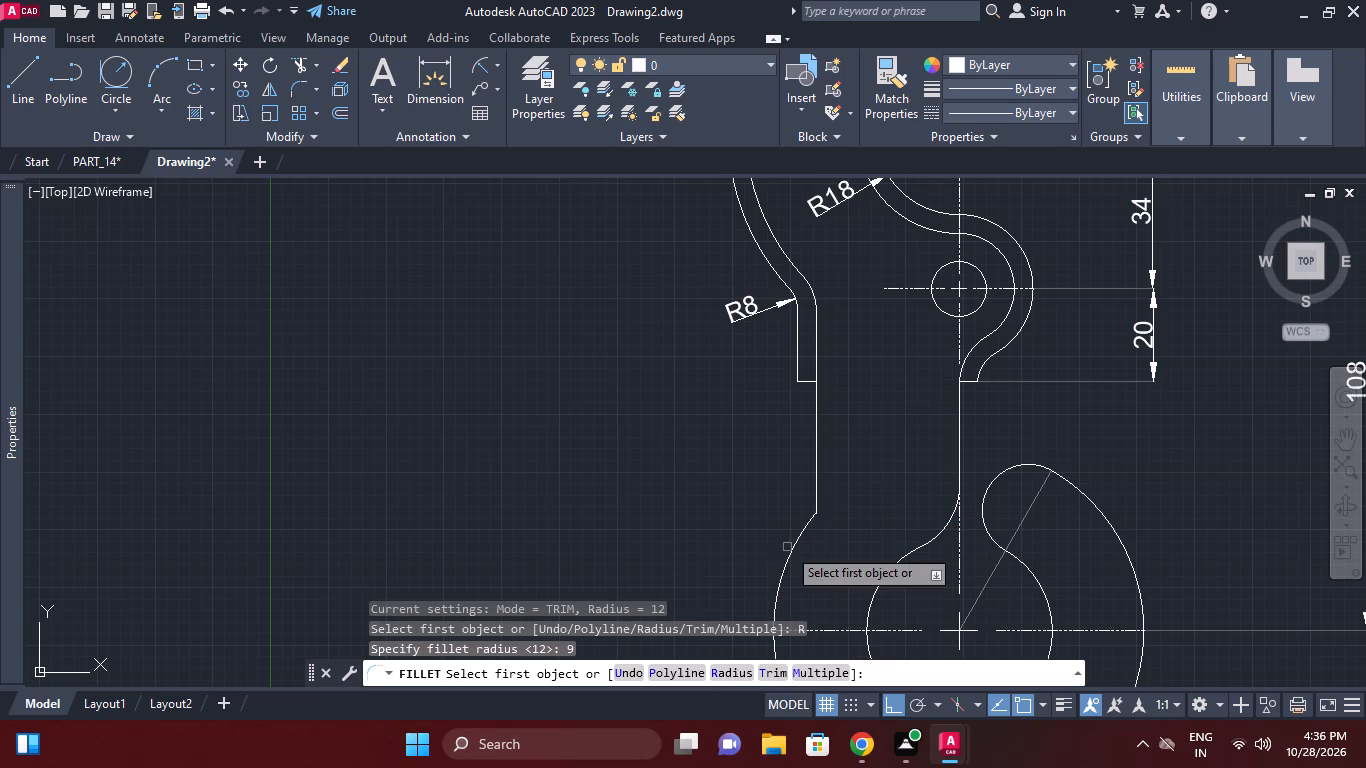
click(797, 545)
click(819, 472)
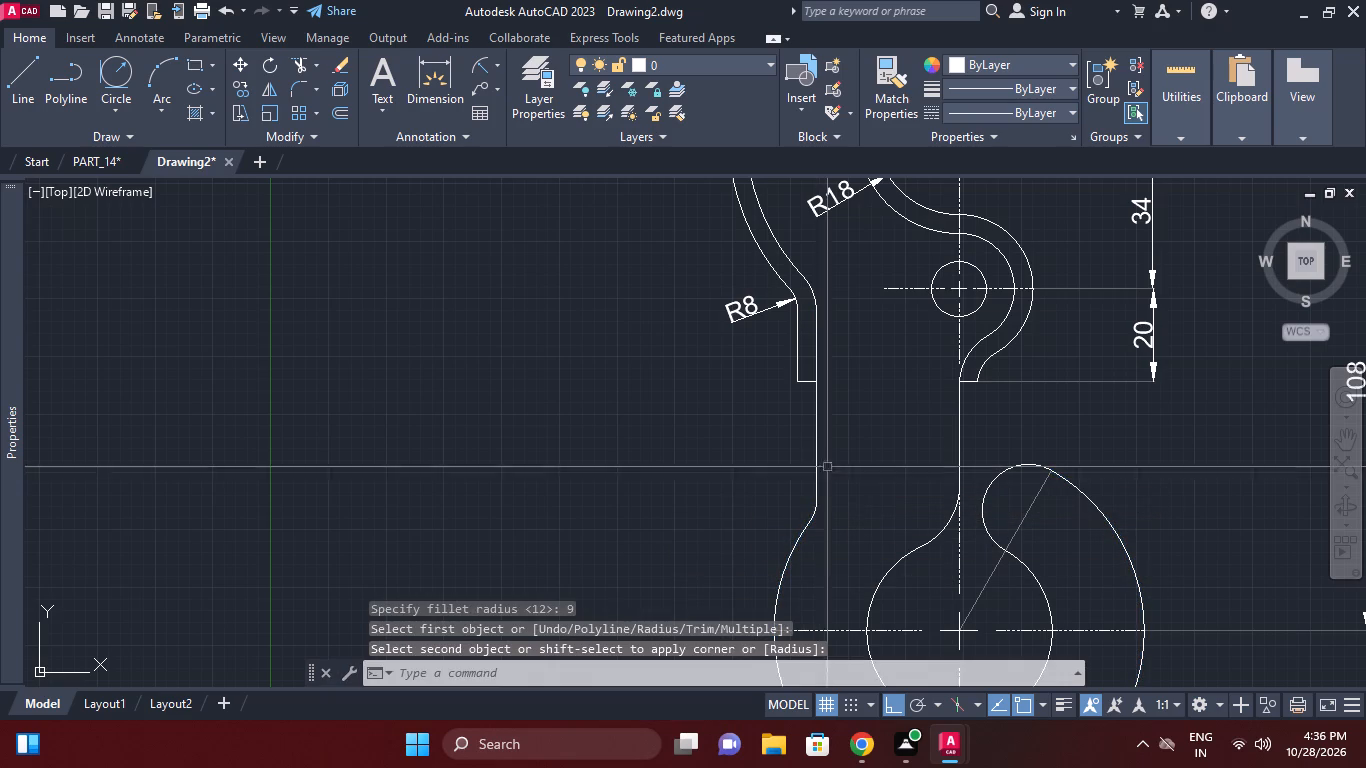
Add a radius dimension to the new fillet between the stem's left edge and the jaw's outer arc.
click(479, 66)
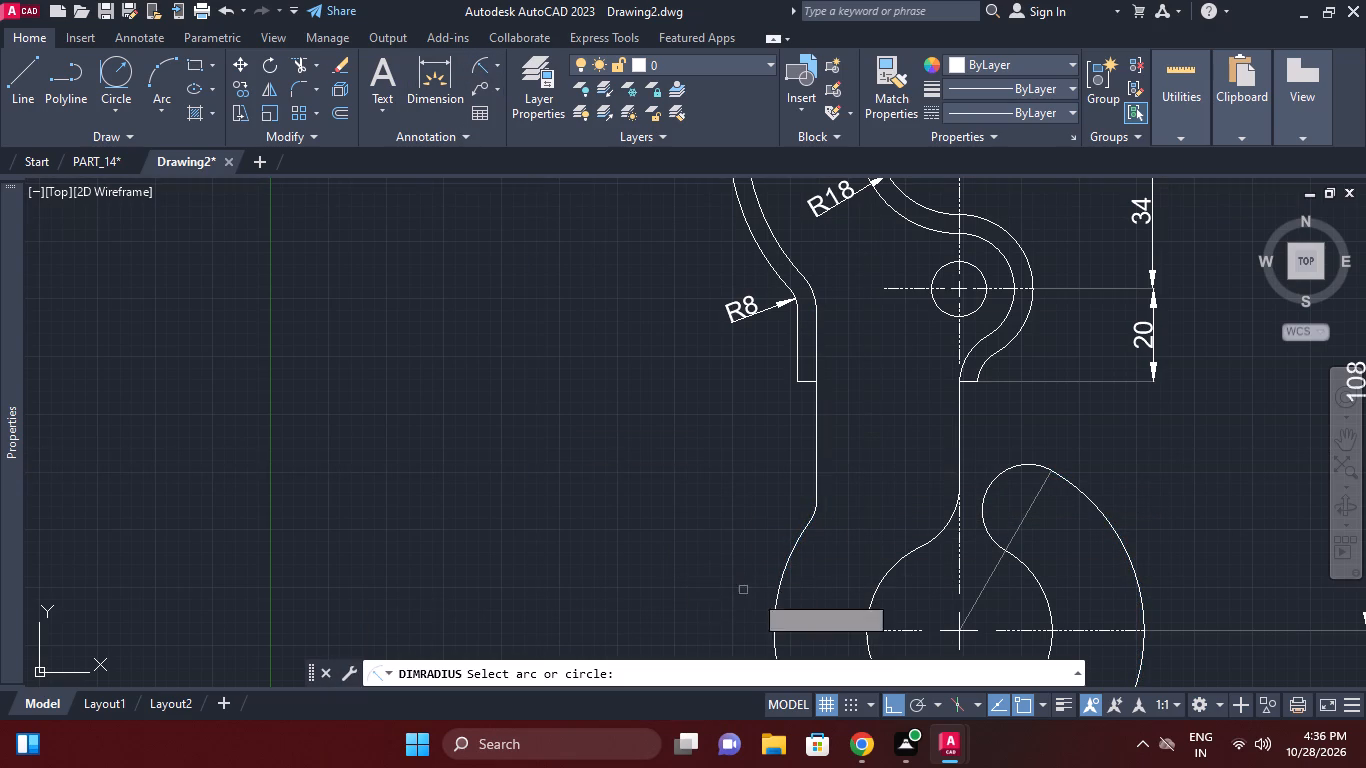
click(817, 512)
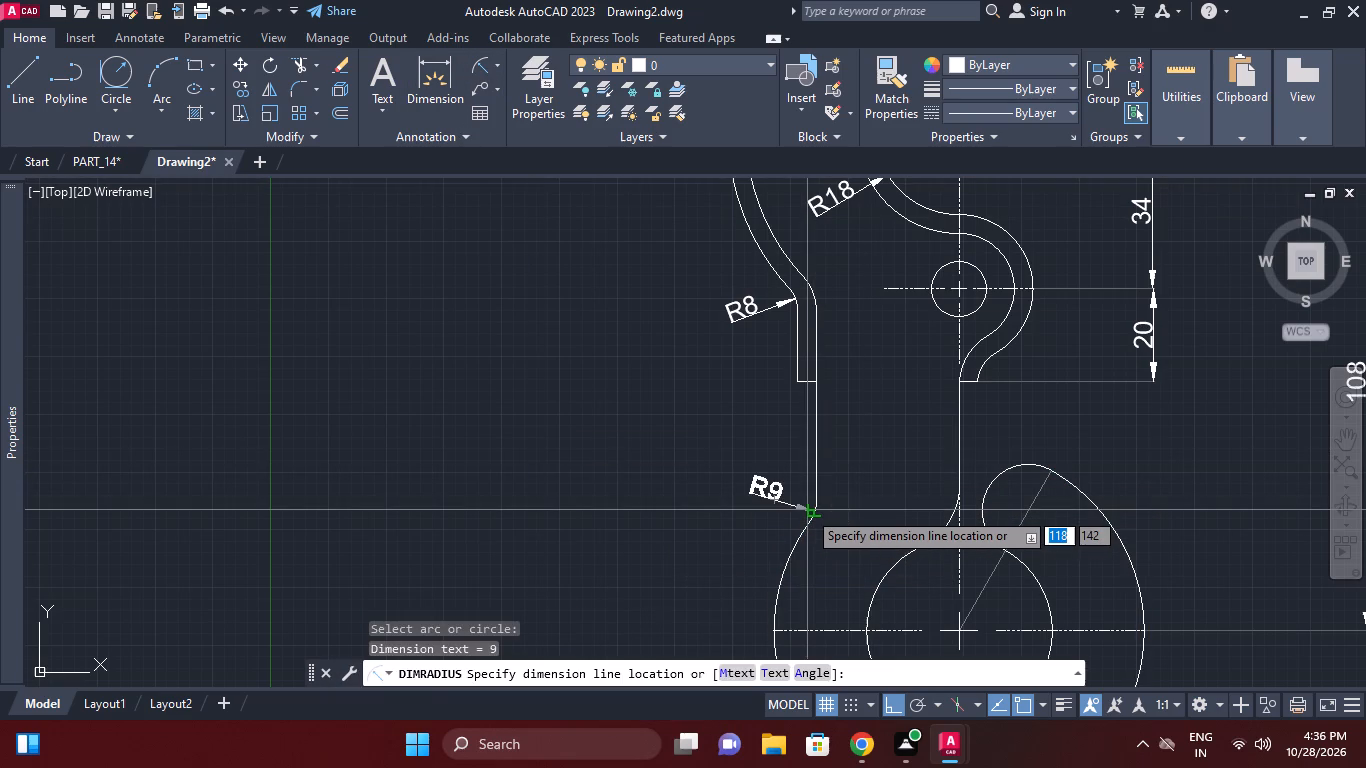
click(807, 510)
Stretch the left stem fillet's radius dimension so its text sits outside the profile and its arrow points at the fillet.
click(863, 518)
click(865, 513)
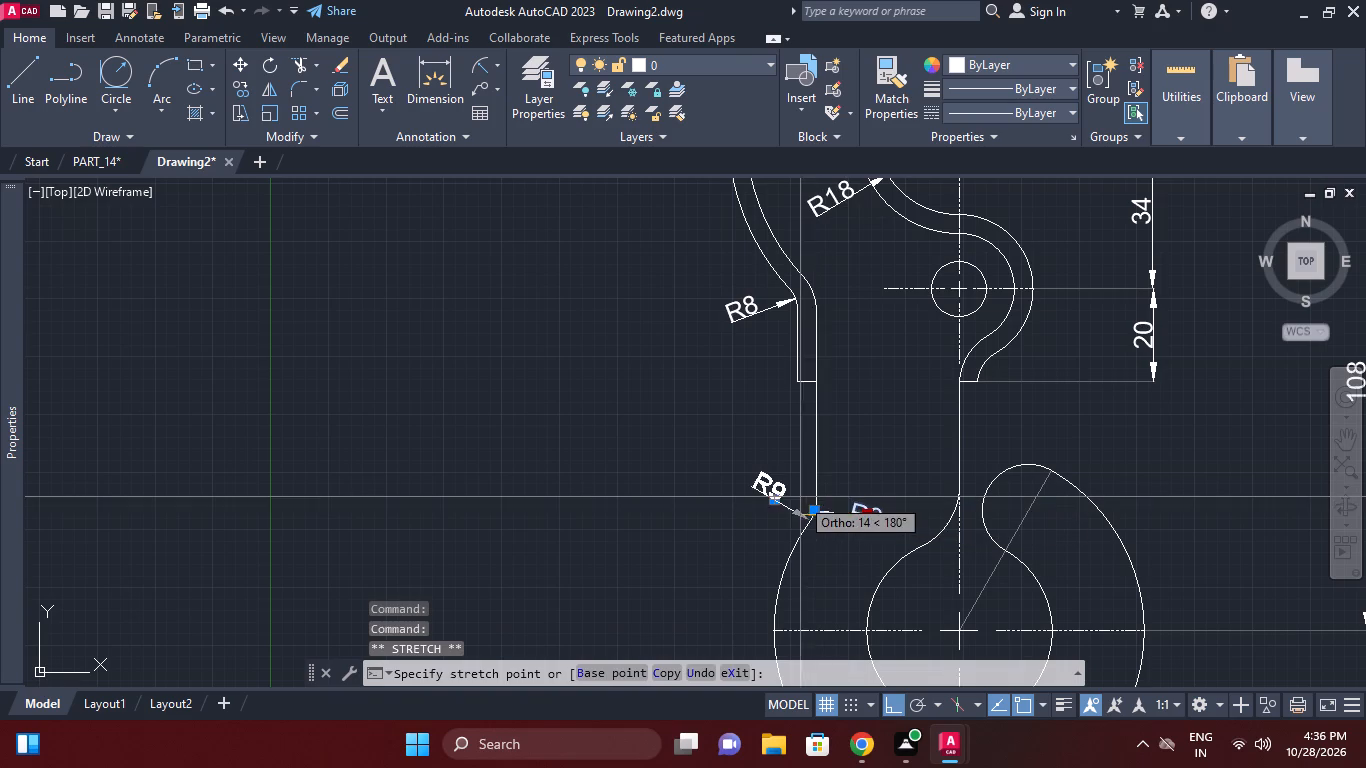
click(797, 496)
click(811, 522)
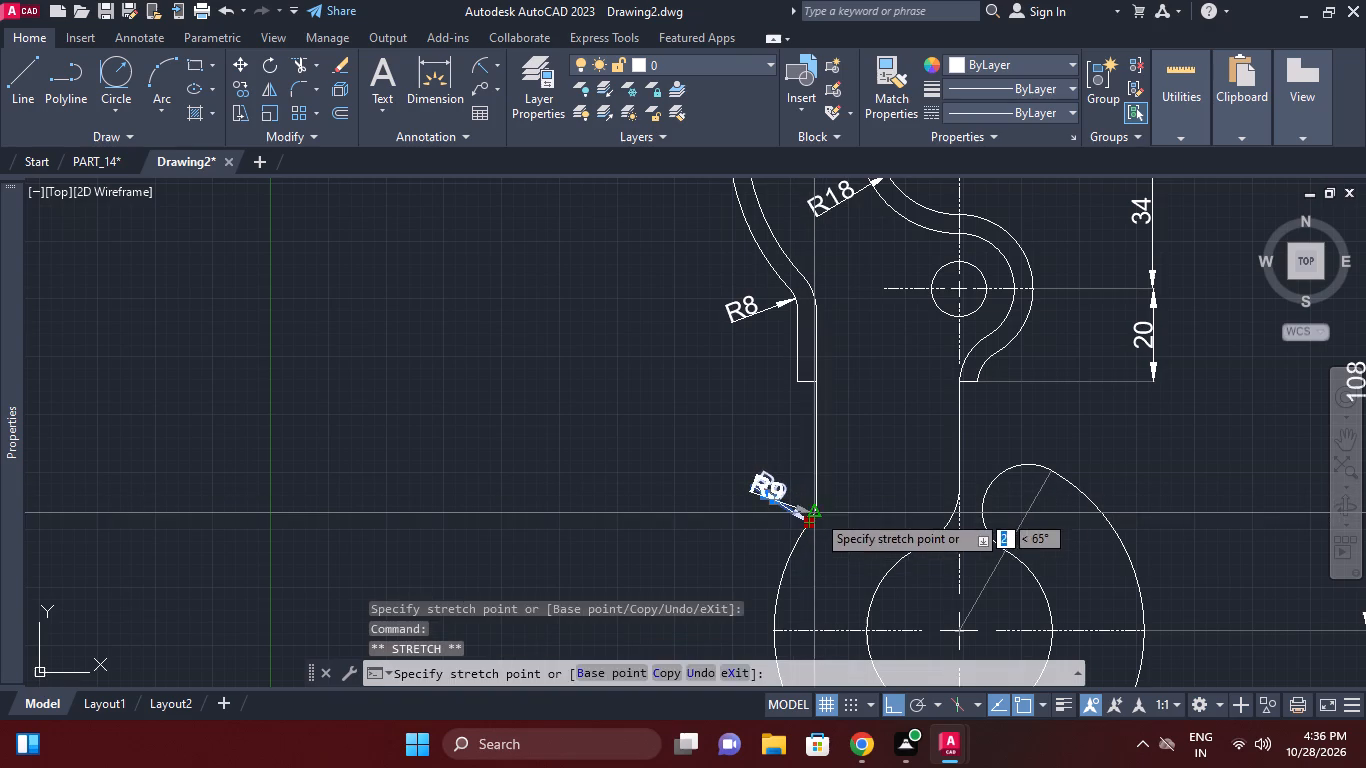
click(816, 513)
scroll(859, 489, down, 1)
middle_drag(855, 453, 718, 452)
right_click(803, 428)
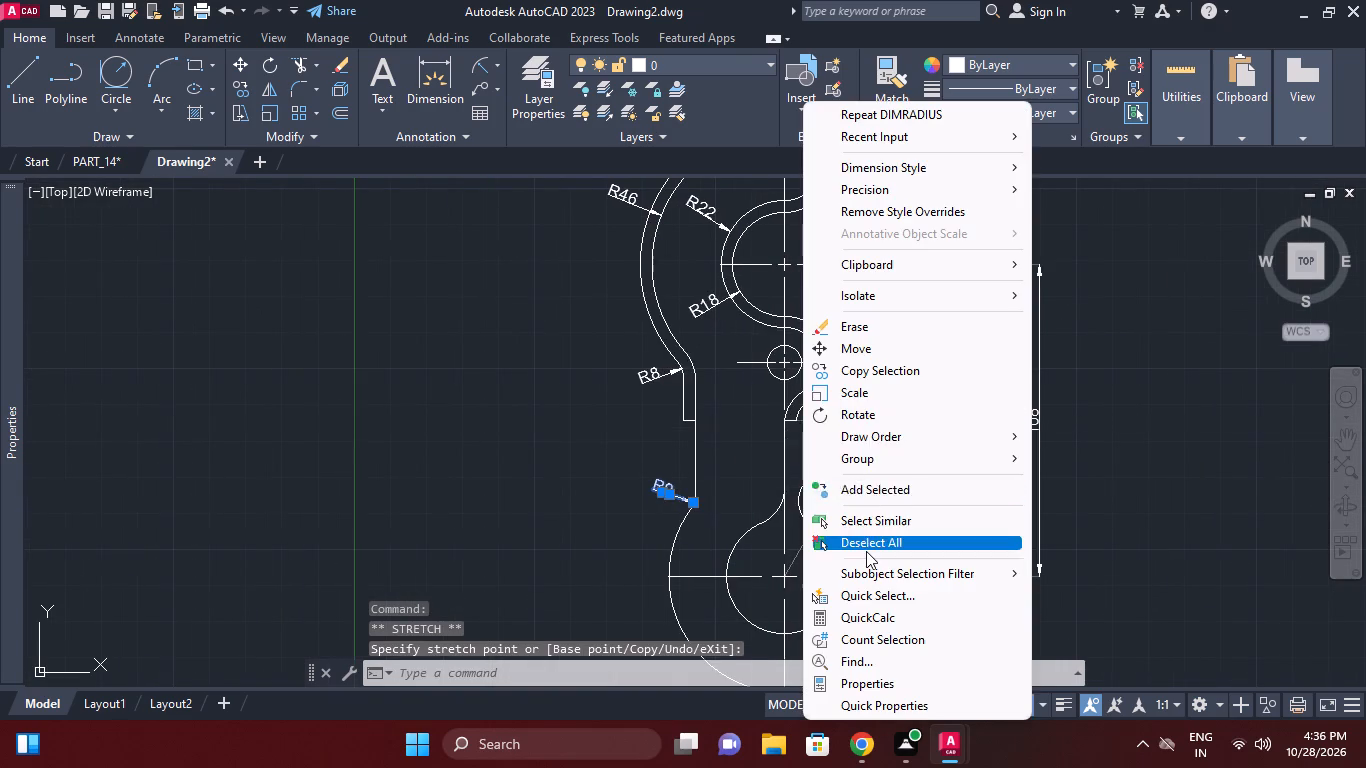
click(866, 551)
Add a radius dimension to the arc joining the stem's right edge to the jaw's inner arc.
middle_drag(755, 490, 634, 456)
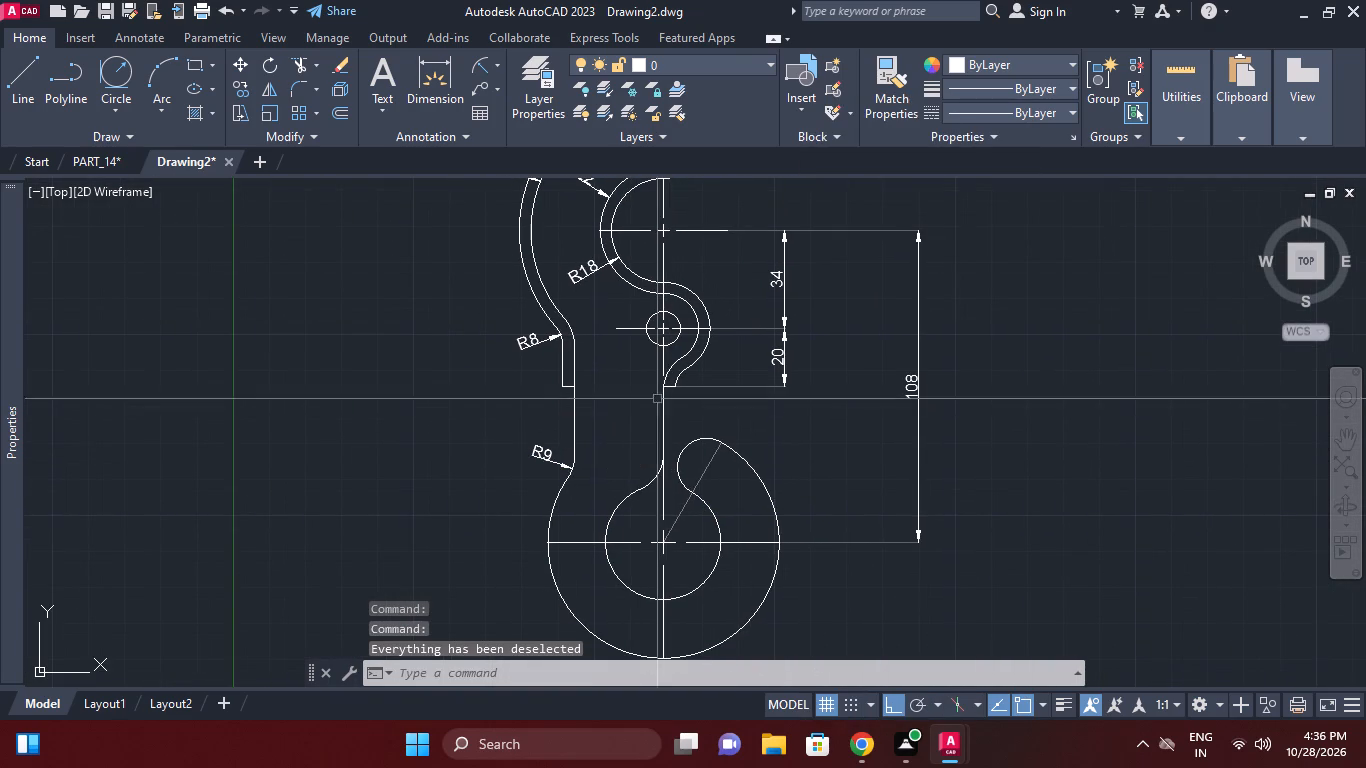
click(478, 70)
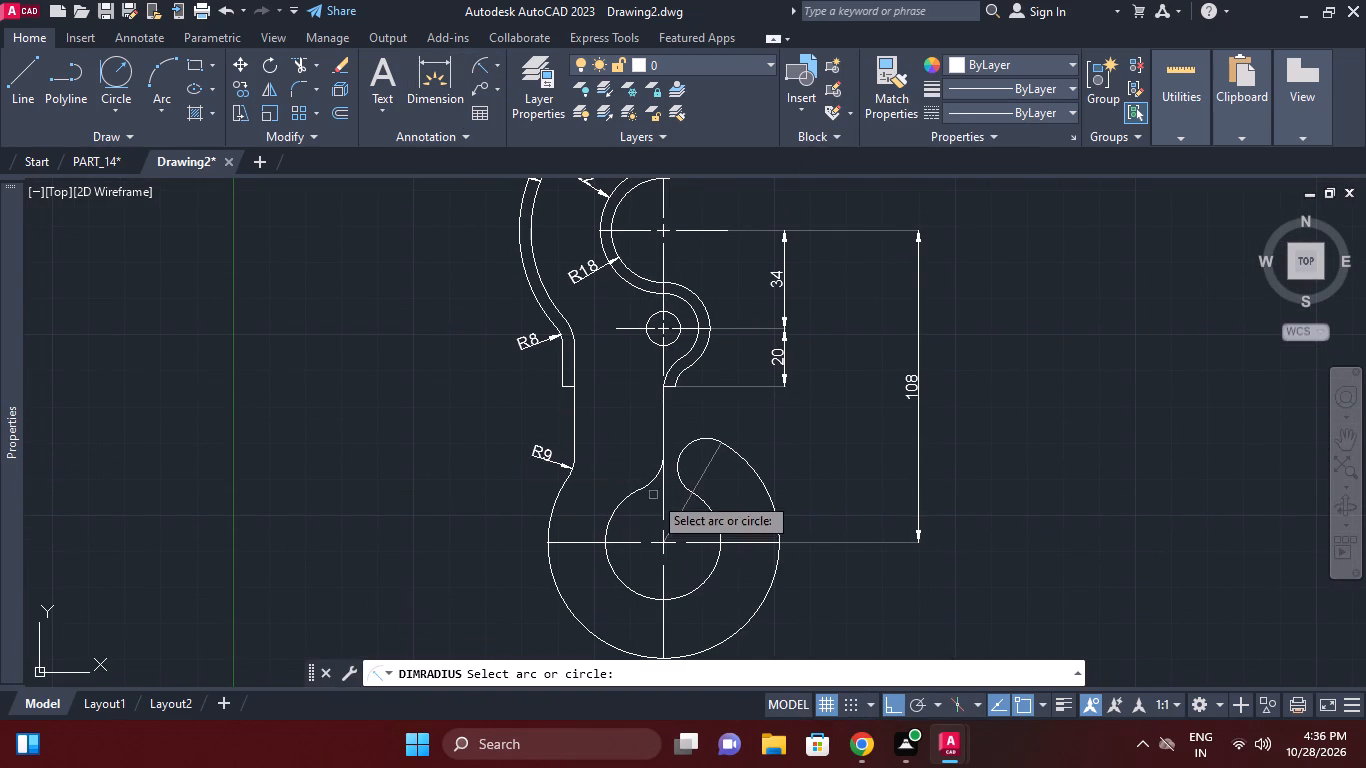
click(654, 474)
click(648, 471)
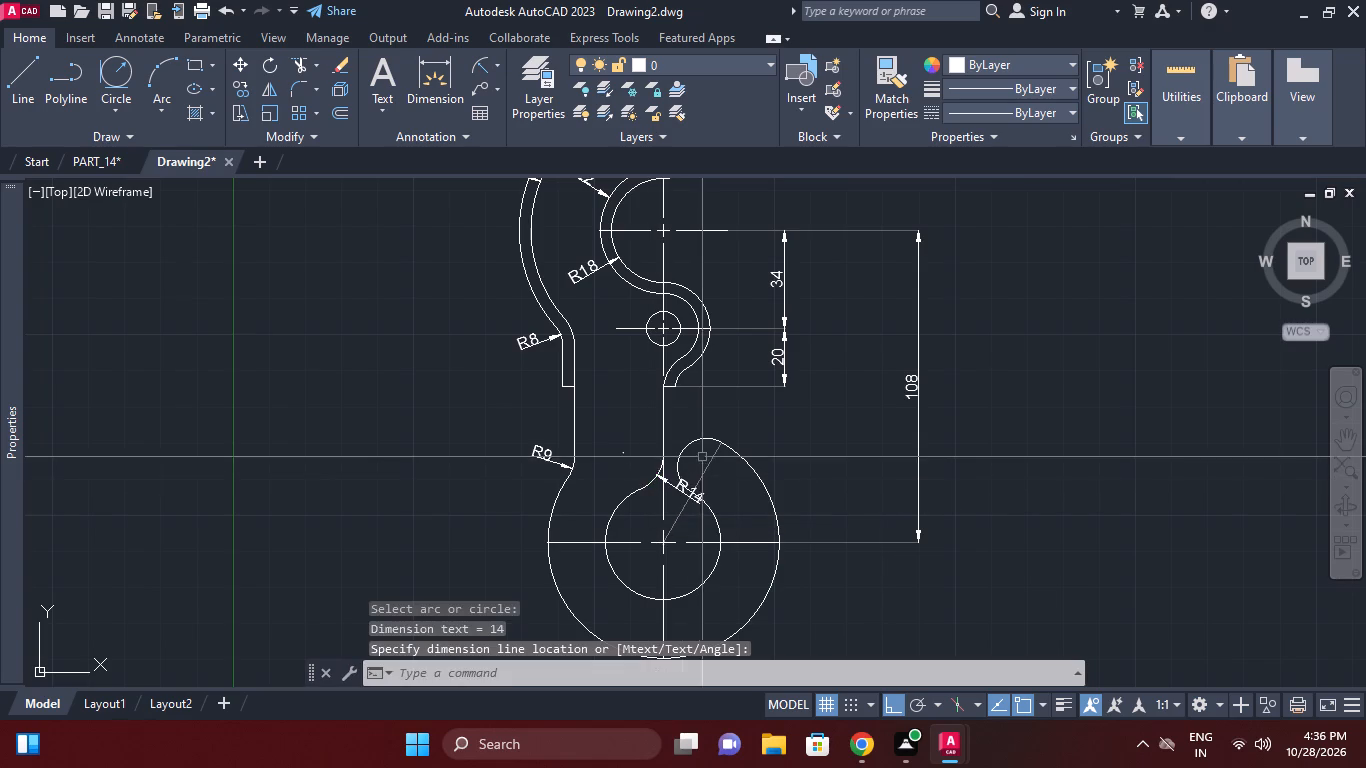
Reposition the right stem arc's radius dimension so its text sits inside the stem with the arrow on the arc.
scroll(686, 498, up, 2)
click(700, 492)
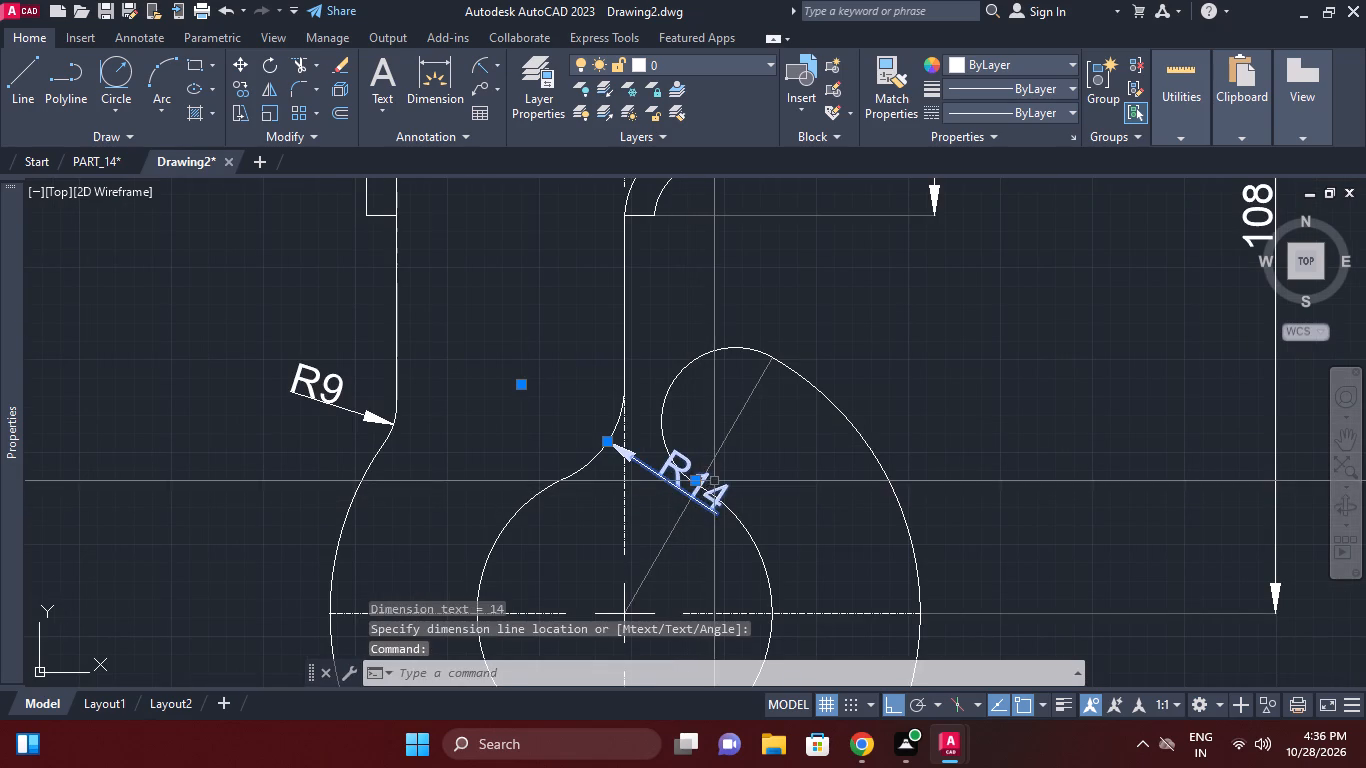
click(697, 478)
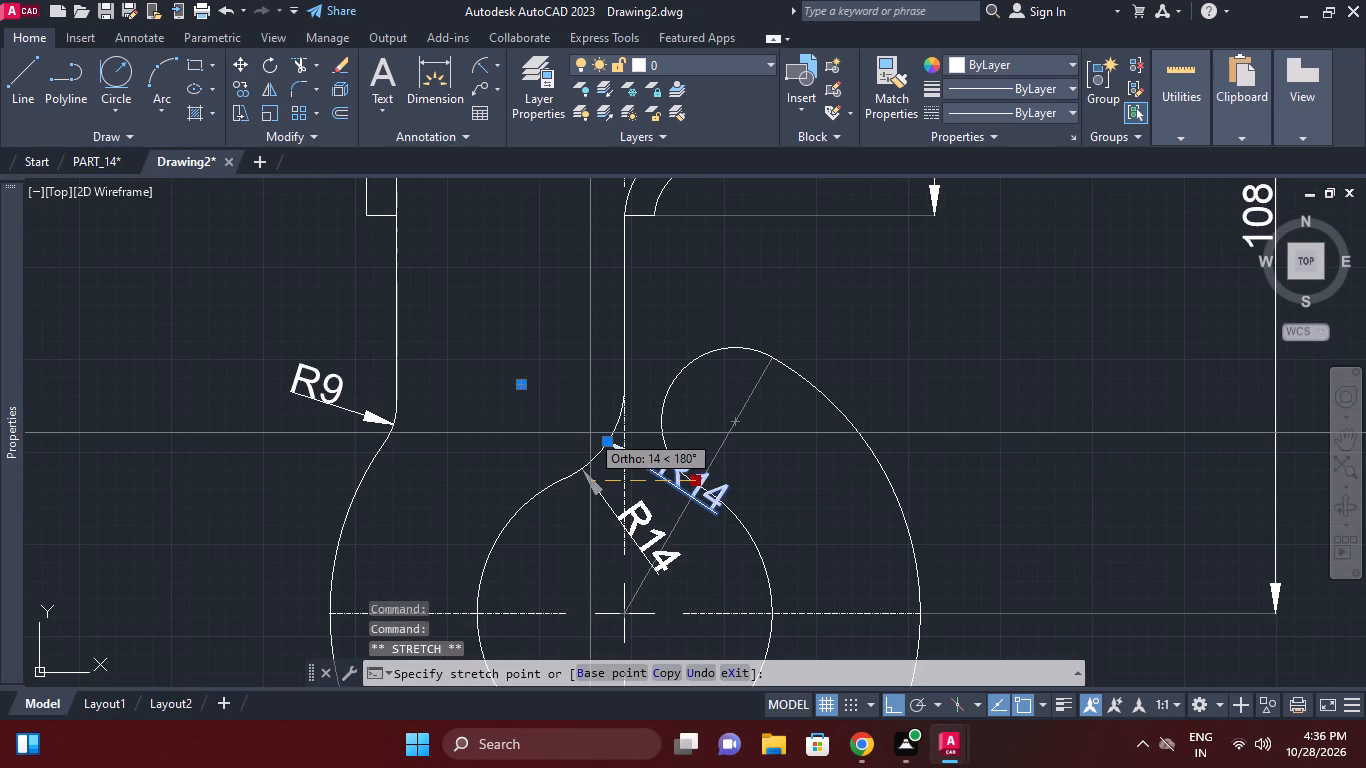
click(587, 429)
click(584, 467)
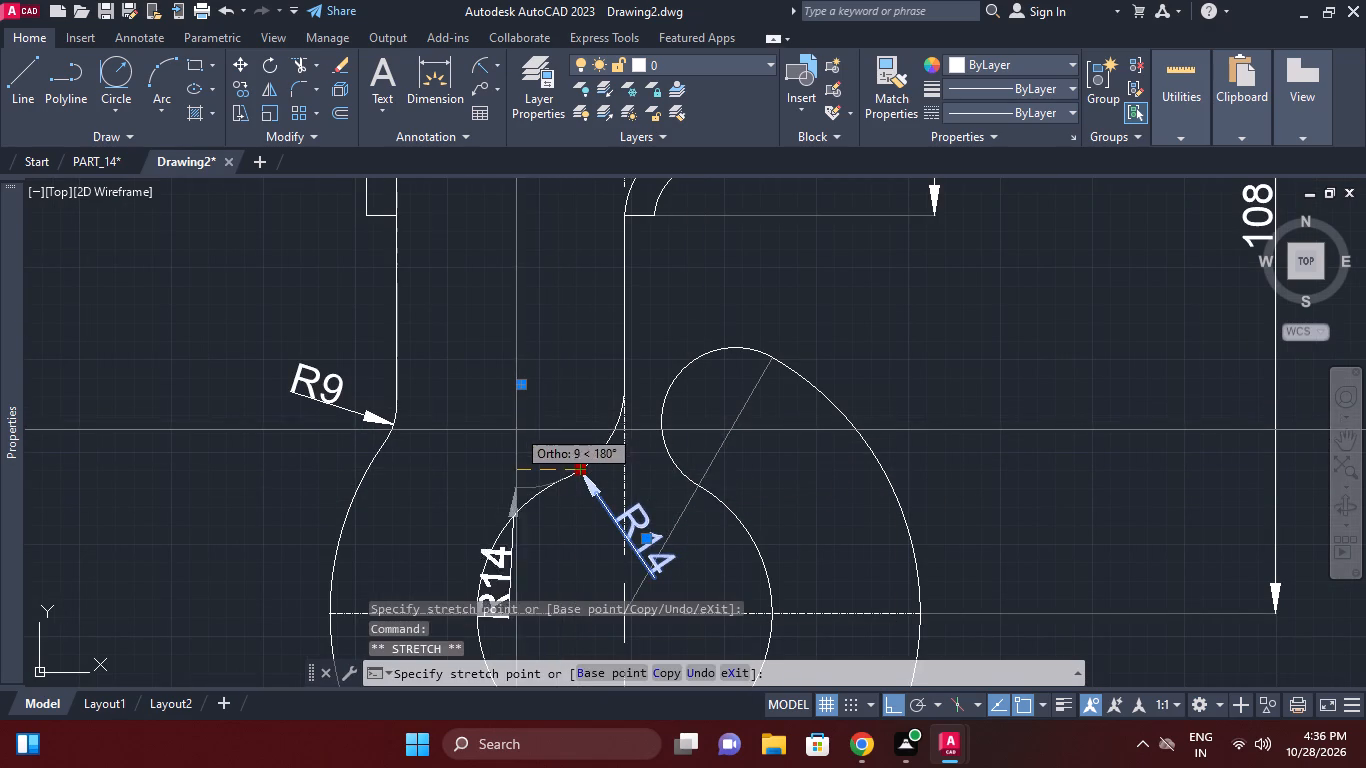
click(605, 447)
click(698, 483)
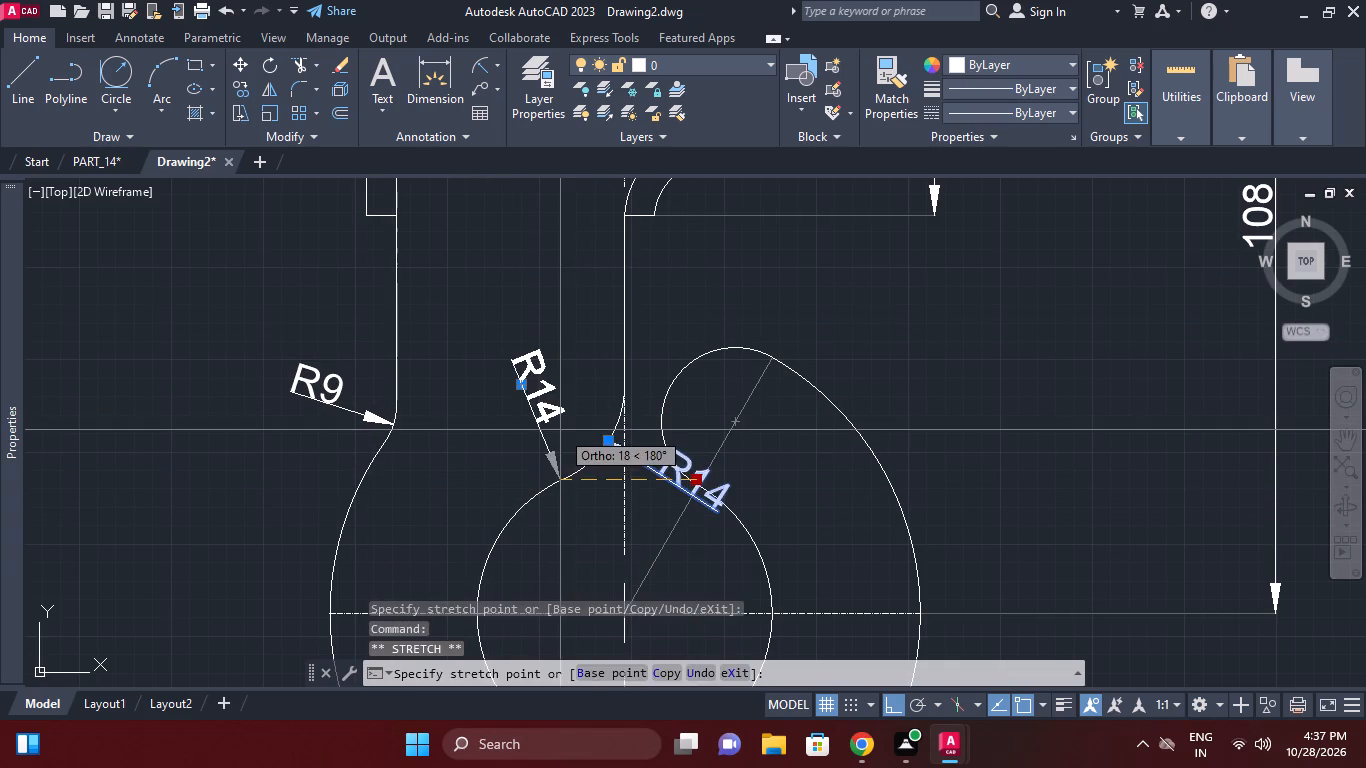
click(560, 430)
click(559, 482)
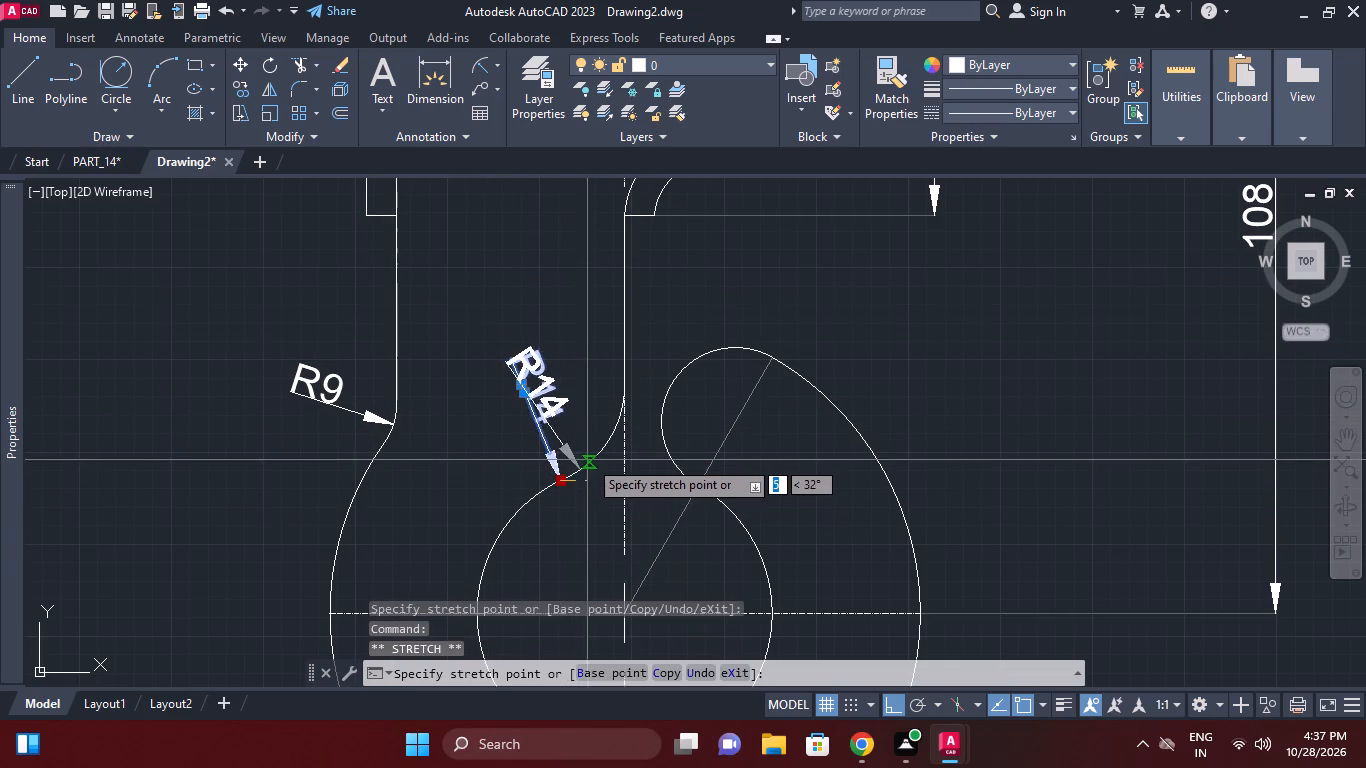
click(595, 449)
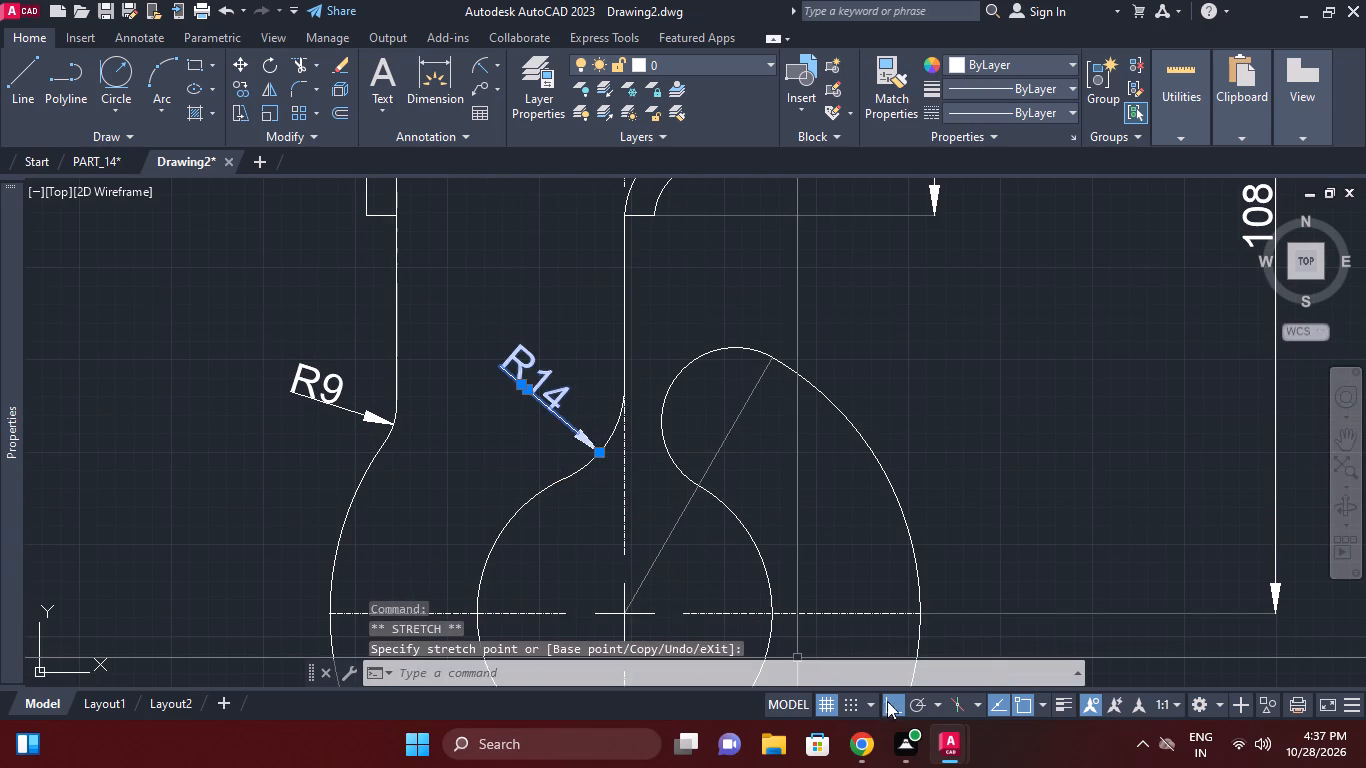
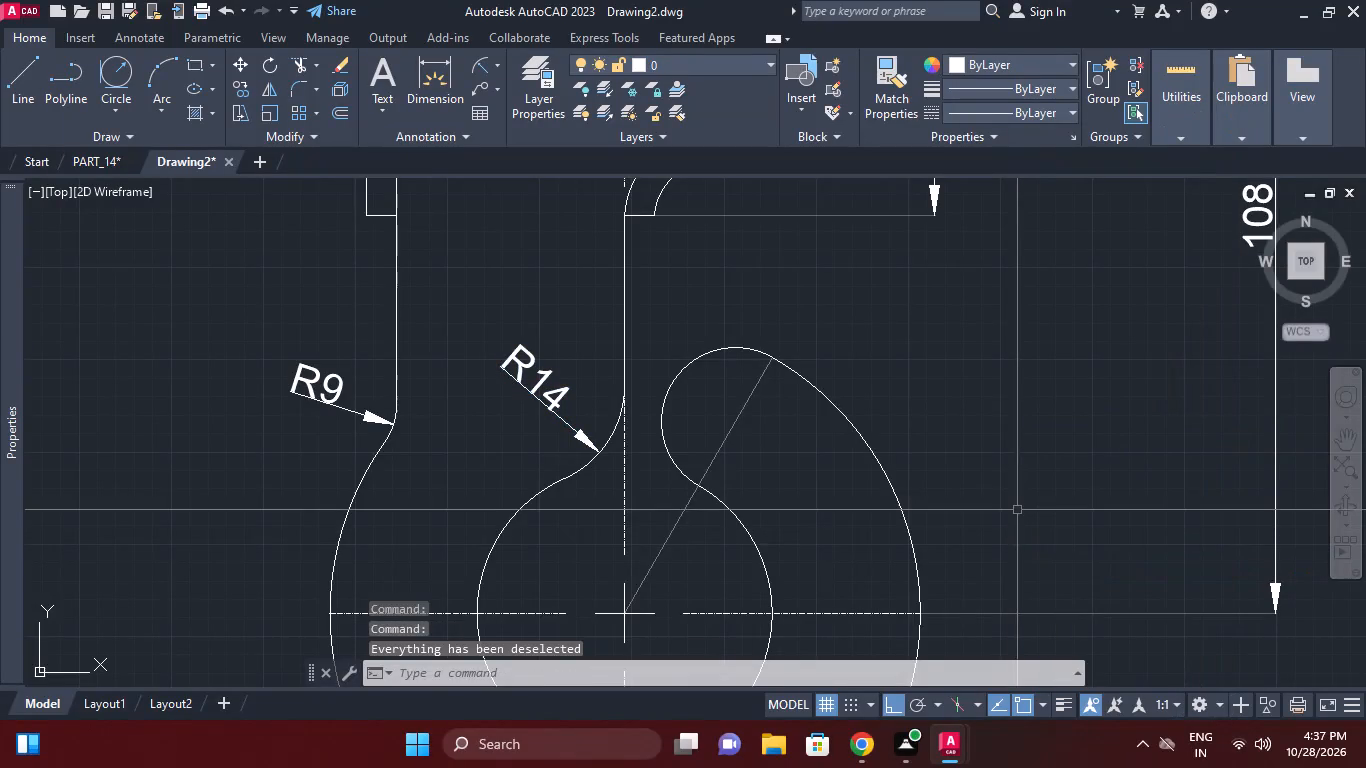
Add radius dimensions to the inner and outer arcs at the band's lower right end, just below the small circle.
middle_drag(1009, 509, 1003, 579)
scroll(804, 384, down, 1)
middle_drag(804, 384, 803, 384)
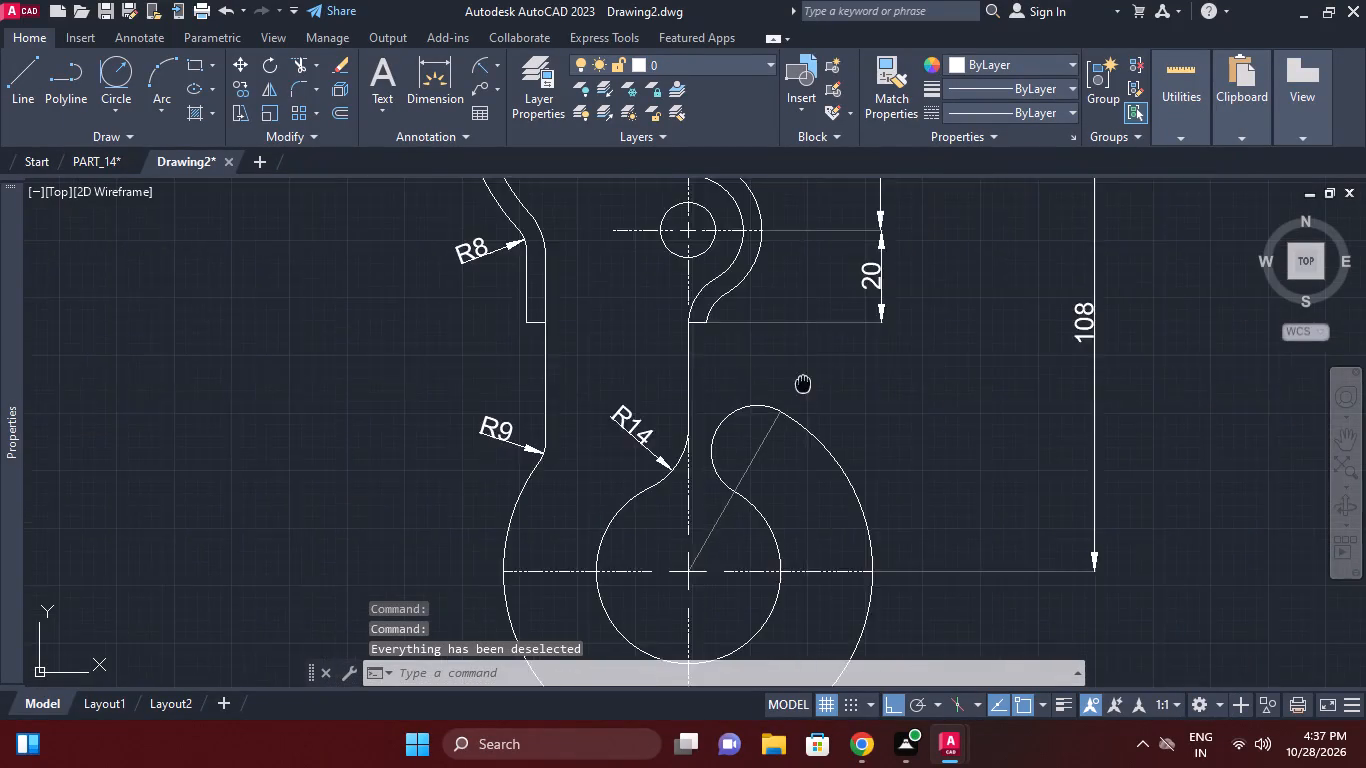
scroll(803, 384, down, 1)
middle_drag(803, 384, 804, 396)
click(481, 66)
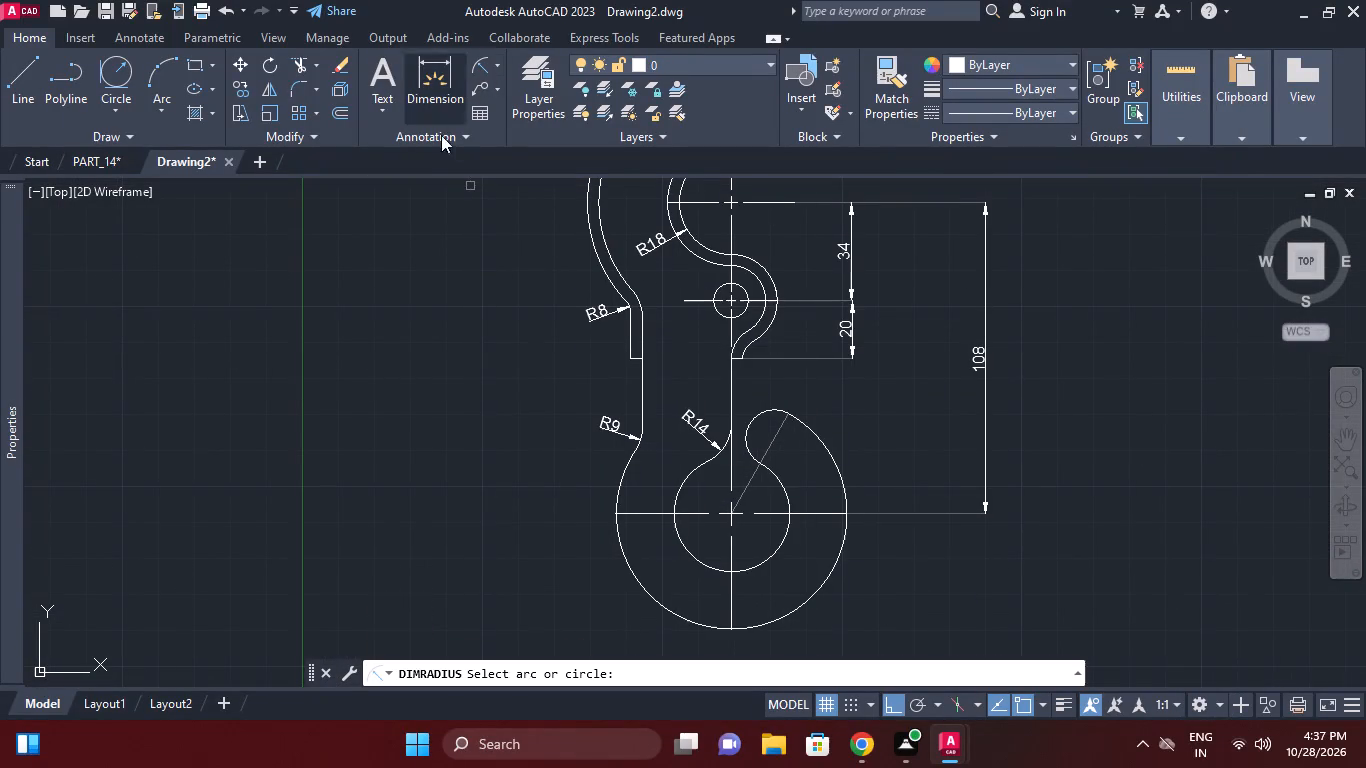
middle_drag(767, 380, 763, 408)
scroll(747, 366, up, 2)
click(723, 361)
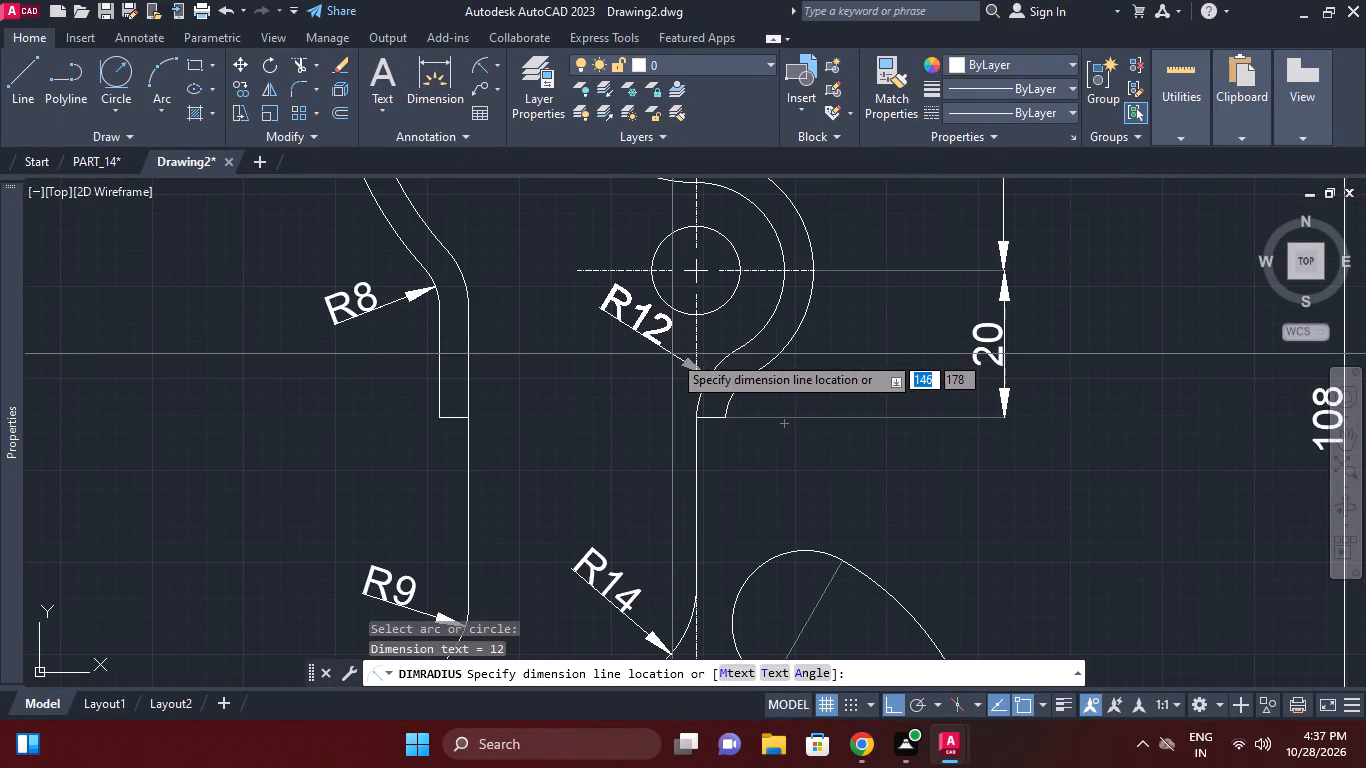
click(661, 371)
right_click(860, 399)
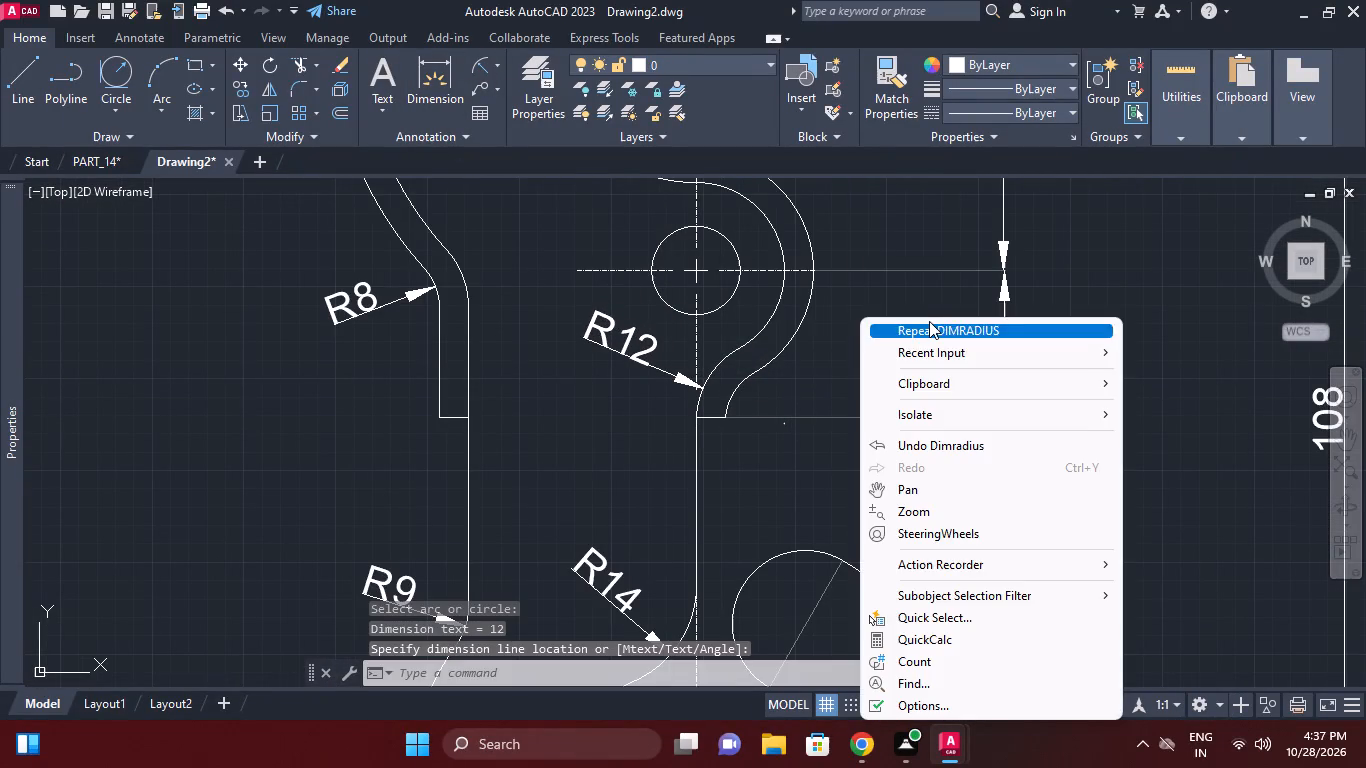
click(929, 322)
click(747, 381)
click(755, 392)
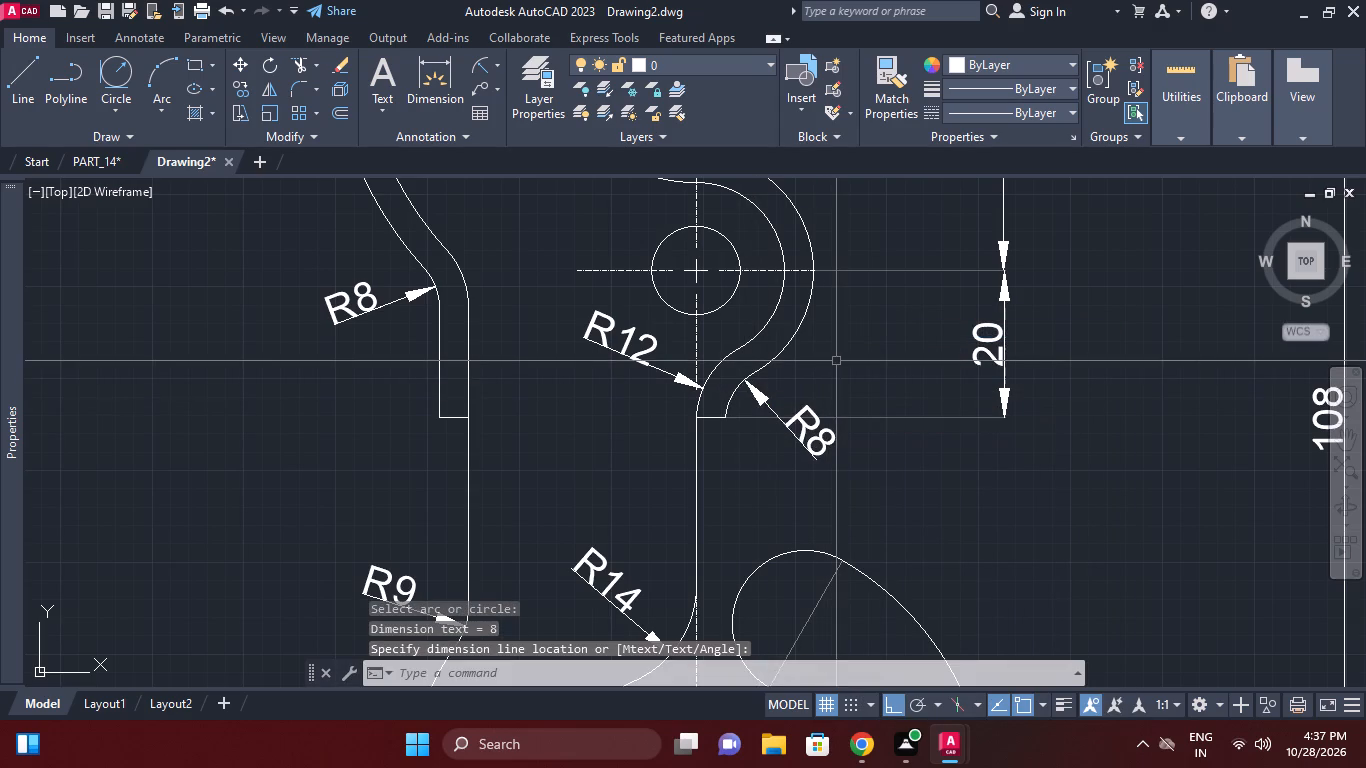
Add a radius dimension to the inner bend arc where the band's left leg meets the stem.
middle_drag(836, 364, 774, 378)
middle_drag(801, 436, 800, 421)
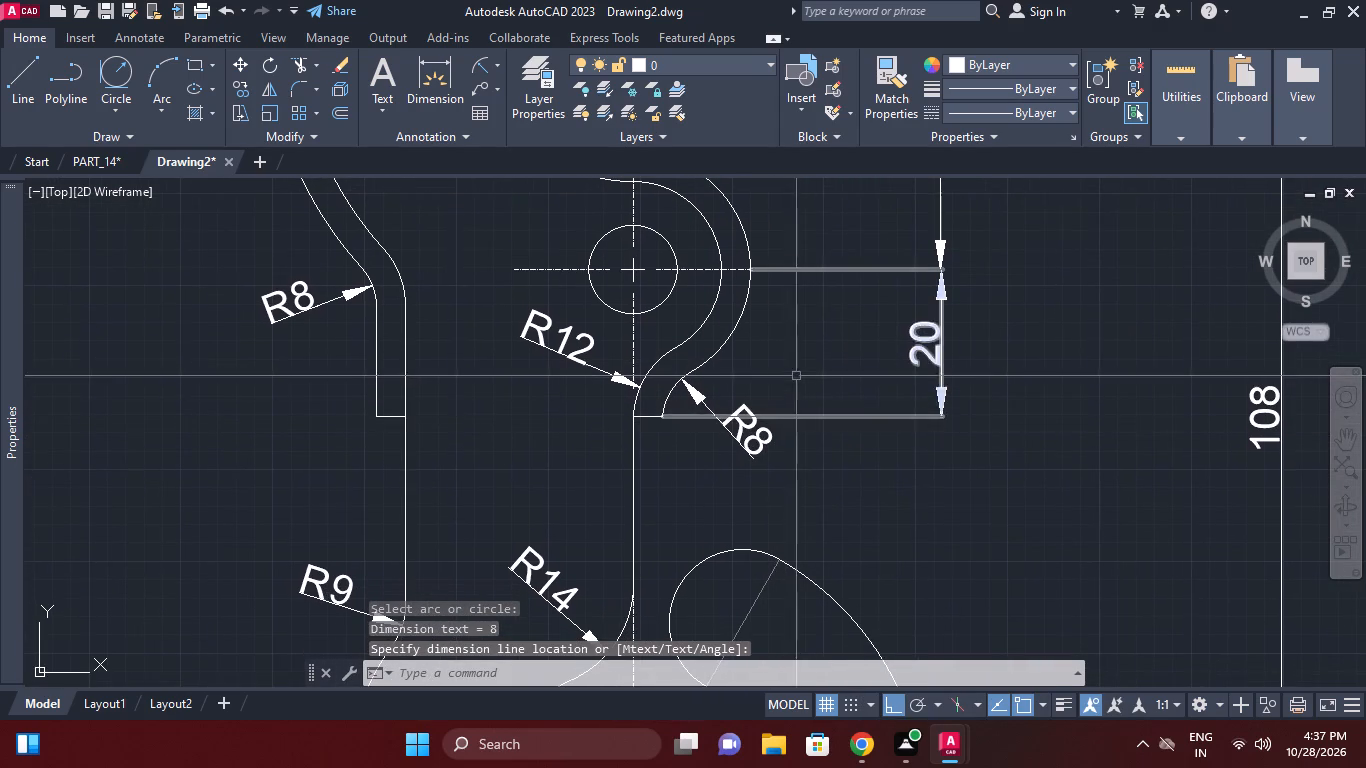
right_click(796, 375)
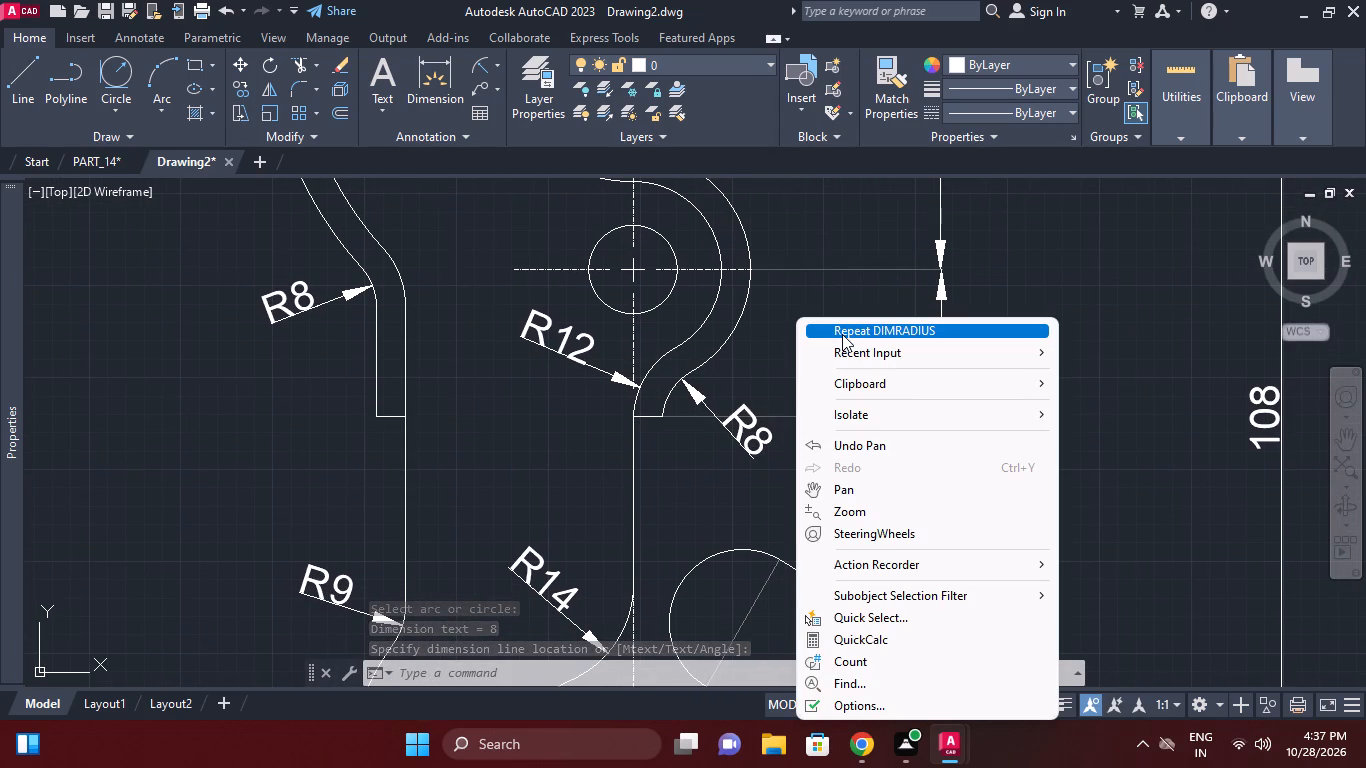
click(842, 334)
scroll(843, 336, down, 1)
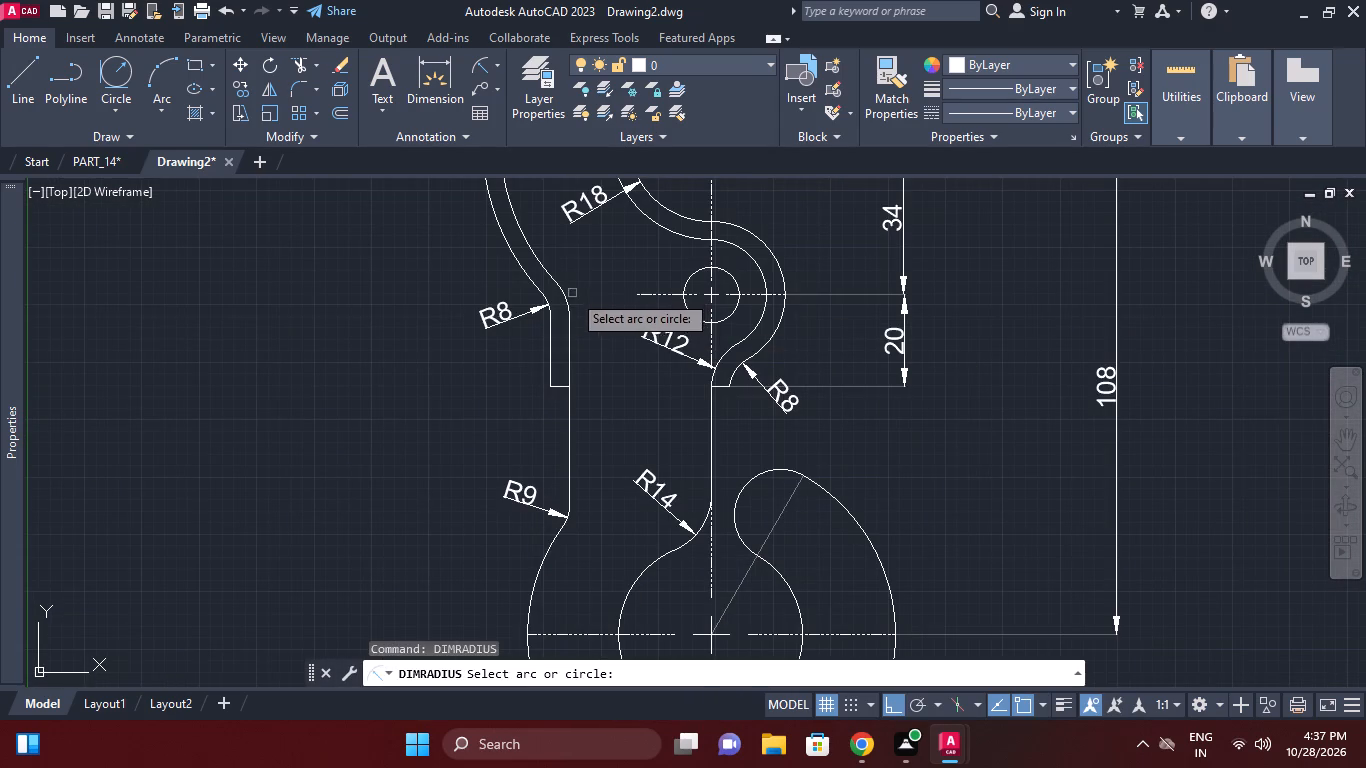
click(571, 305)
click(573, 292)
Add a radius dimension to the rounded tip of the hook's jaw, with the text outside the profile.
right_click(755, 305)
click(806, 313)
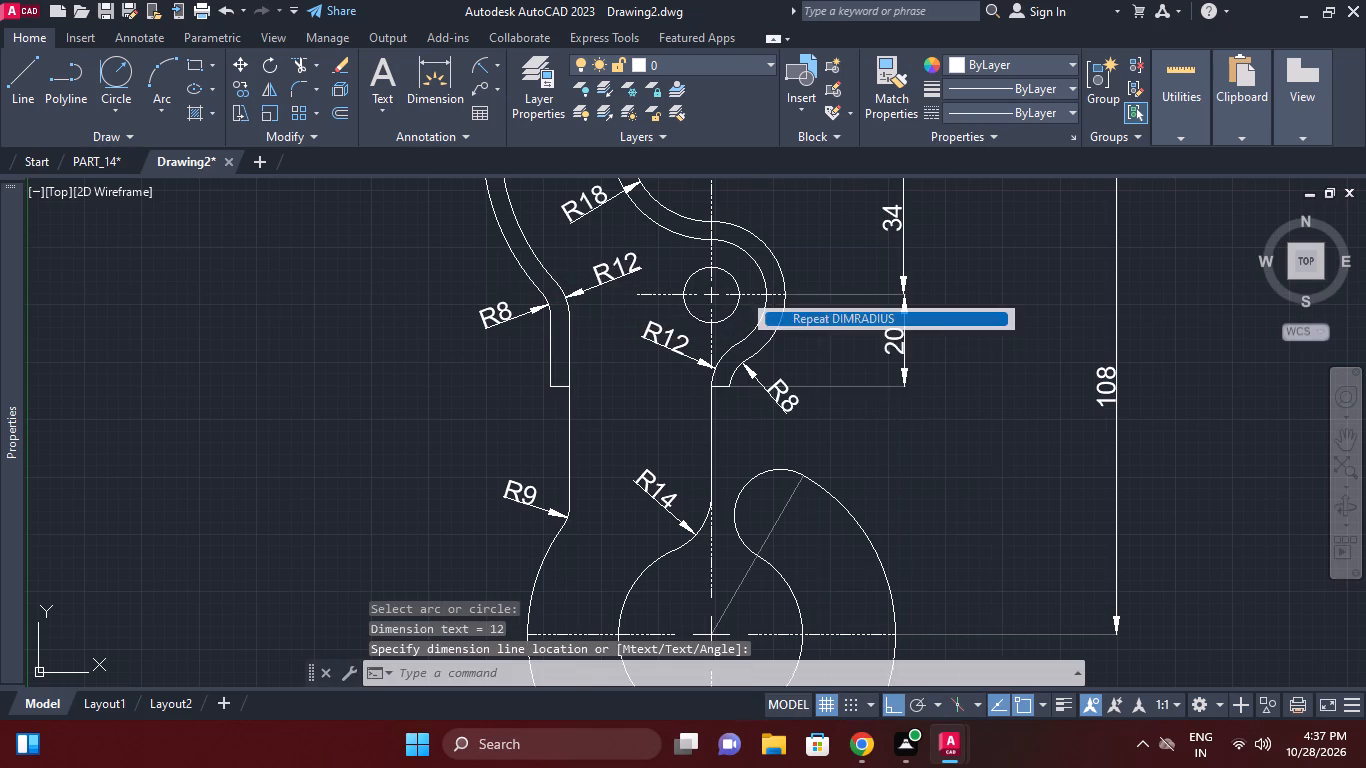
middle_drag(897, 387, 891, 357)
click(749, 446)
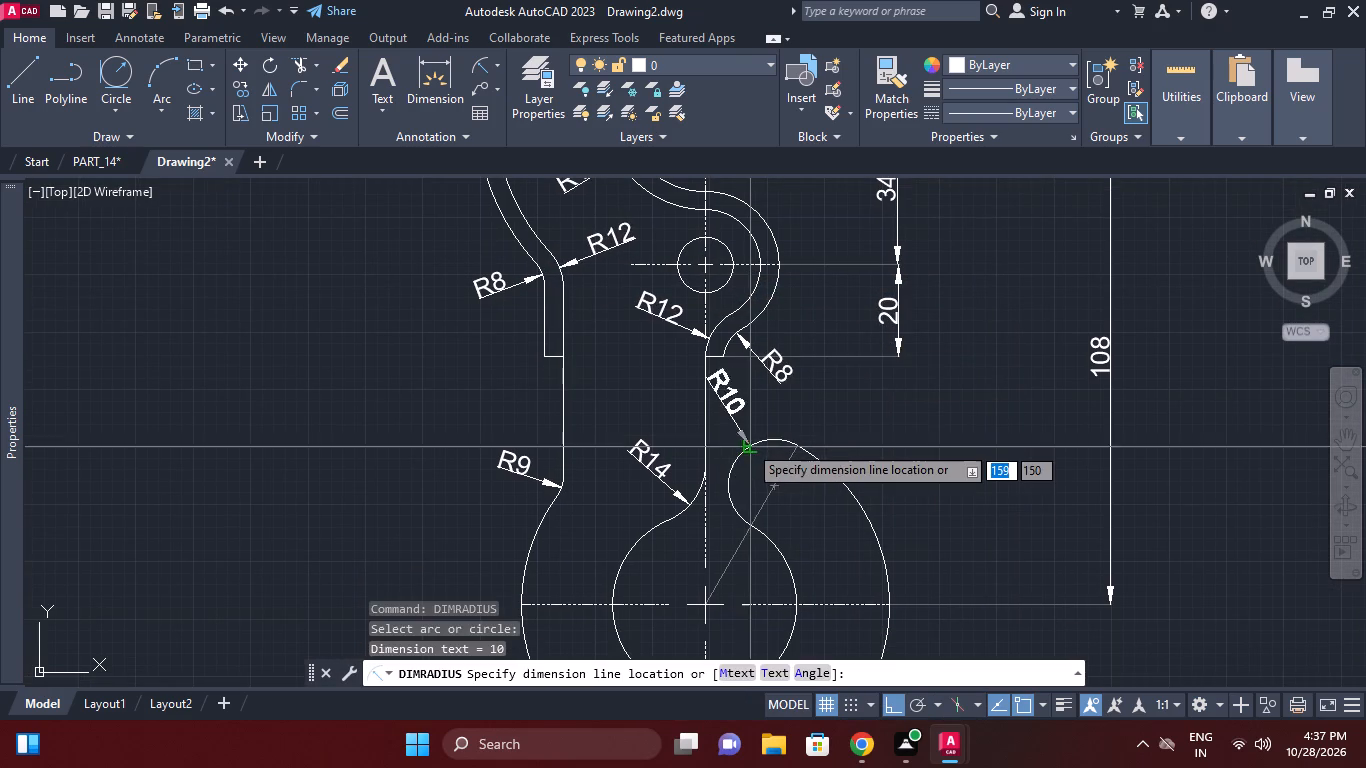
click(821, 428)
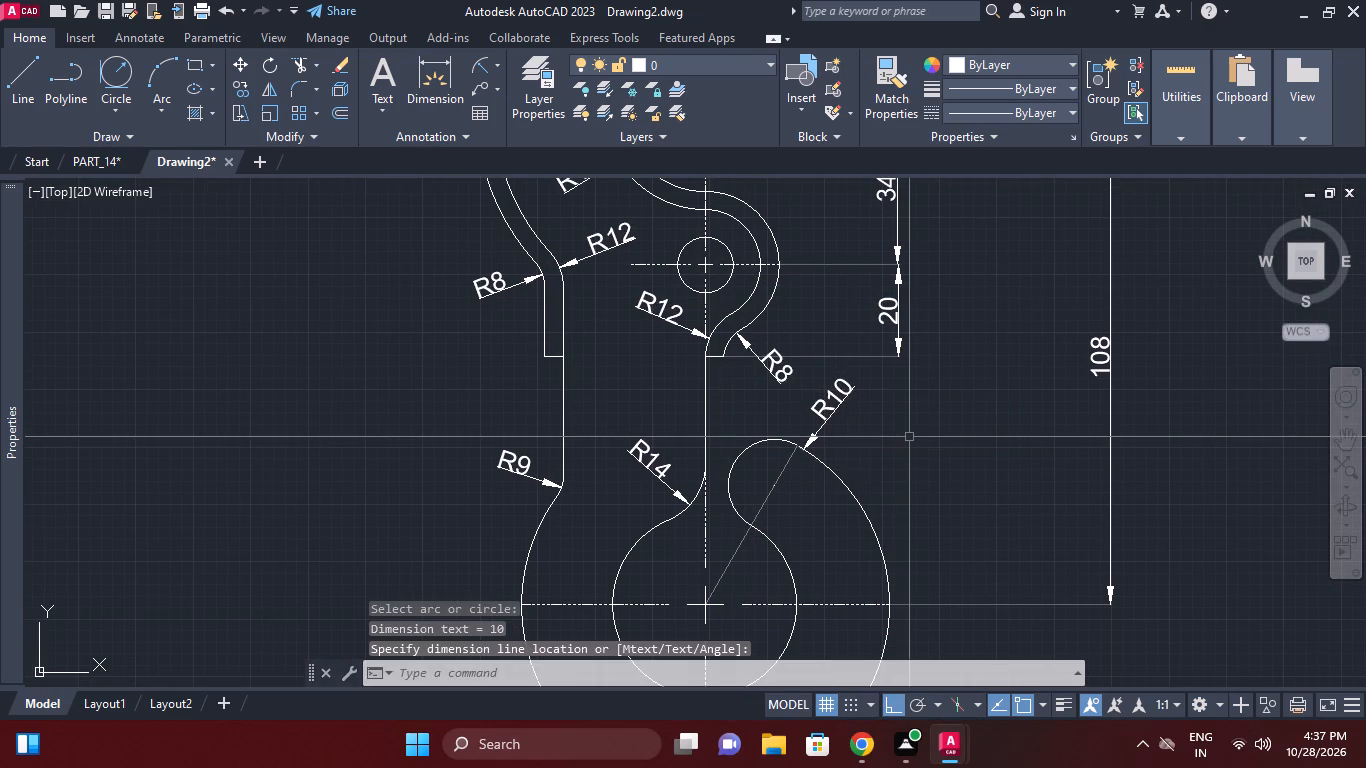
Add radius dimensions to the inner and outer arcs of the band's top lobe, placing both texts outside the profile.
right_click(909, 436)
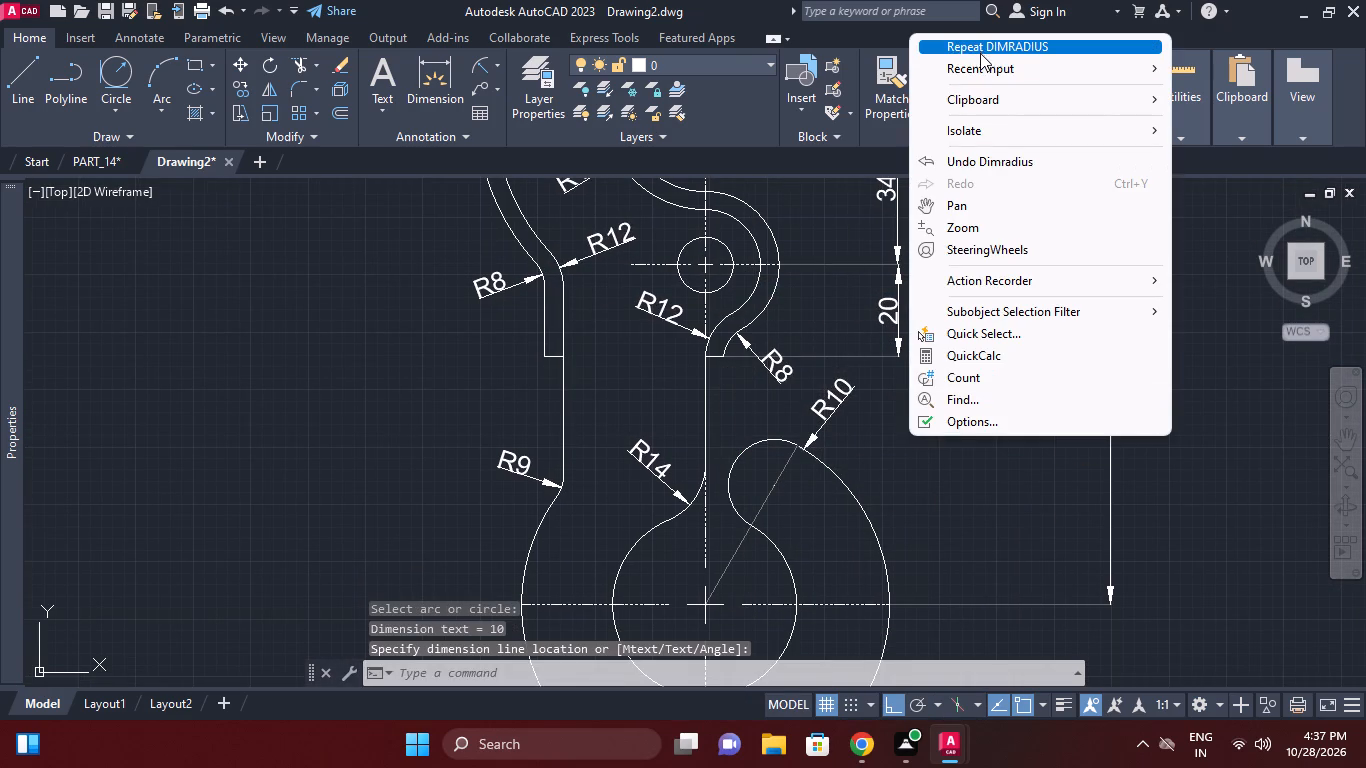
click(980, 51)
middle_drag(985, 338, 996, 496)
scroll(991, 379, down, 1)
middle_drag(957, 371, 963, 455)
scroll(853, 302, up, 2)
click(852, 320)
click(870, 276)
right_click(953, 281)
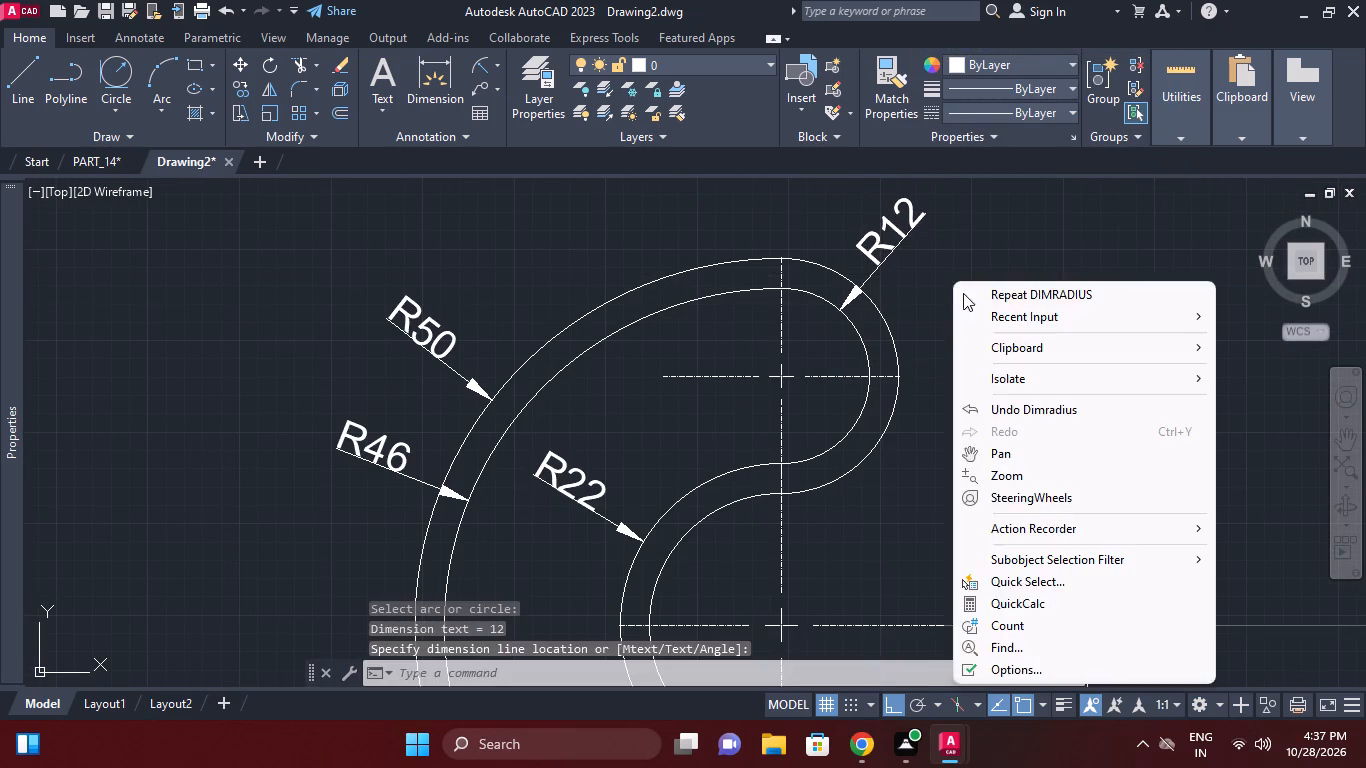
click(975, 295)
click(899, 347)
click(944, 349)
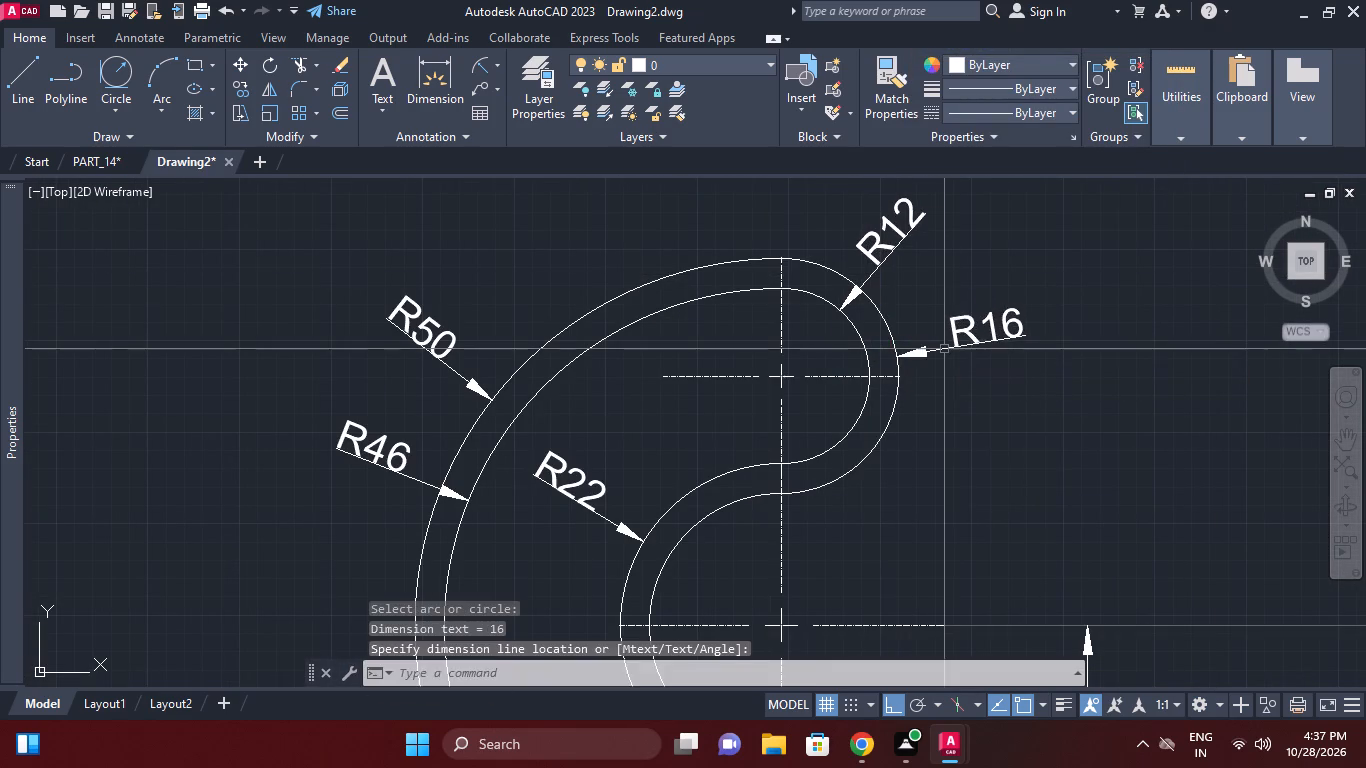
Add the prefix 2x to the text of the top lobe's inner radius dimension.
scroll(944, 351, down, 1)
middle_drag(944, 351, 944, 342)
middle_drag(975, 415, 978, 392)
double_click(913, 249)
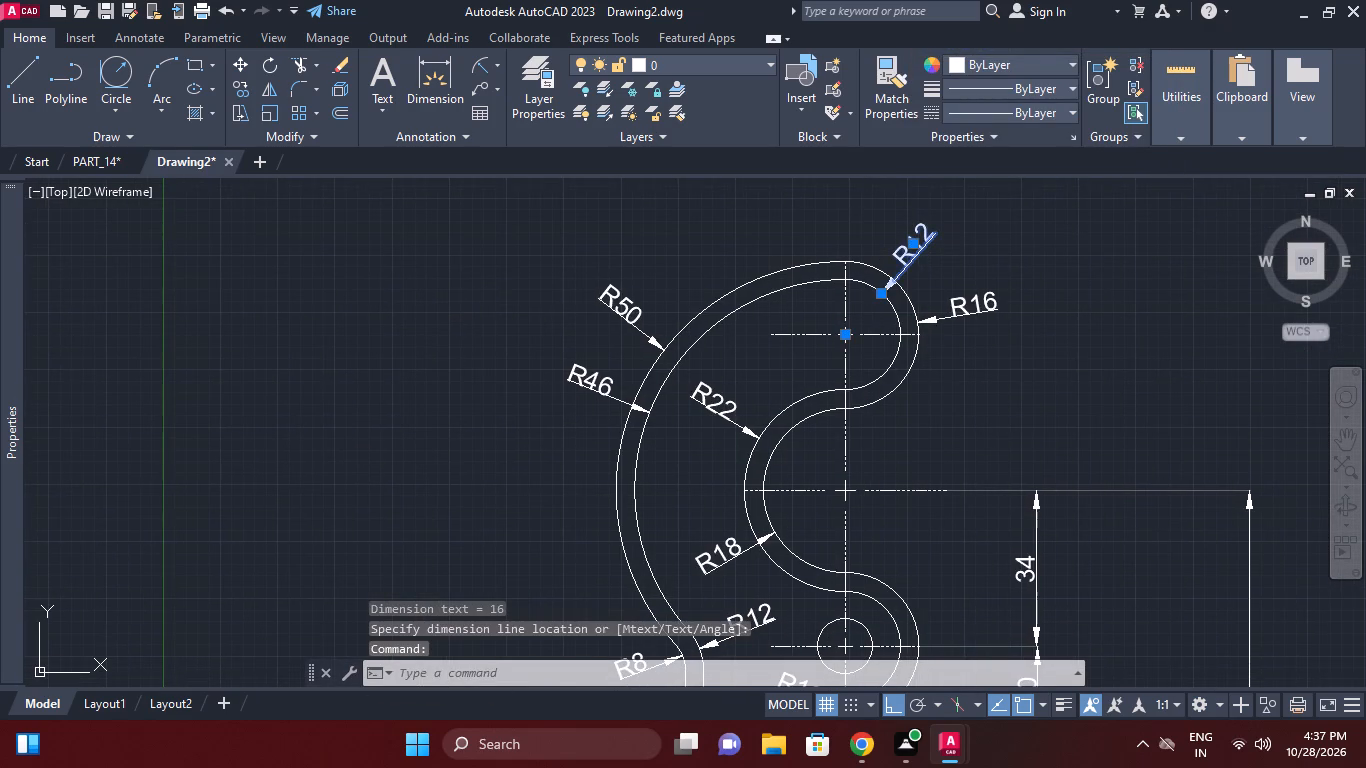
text(2x)
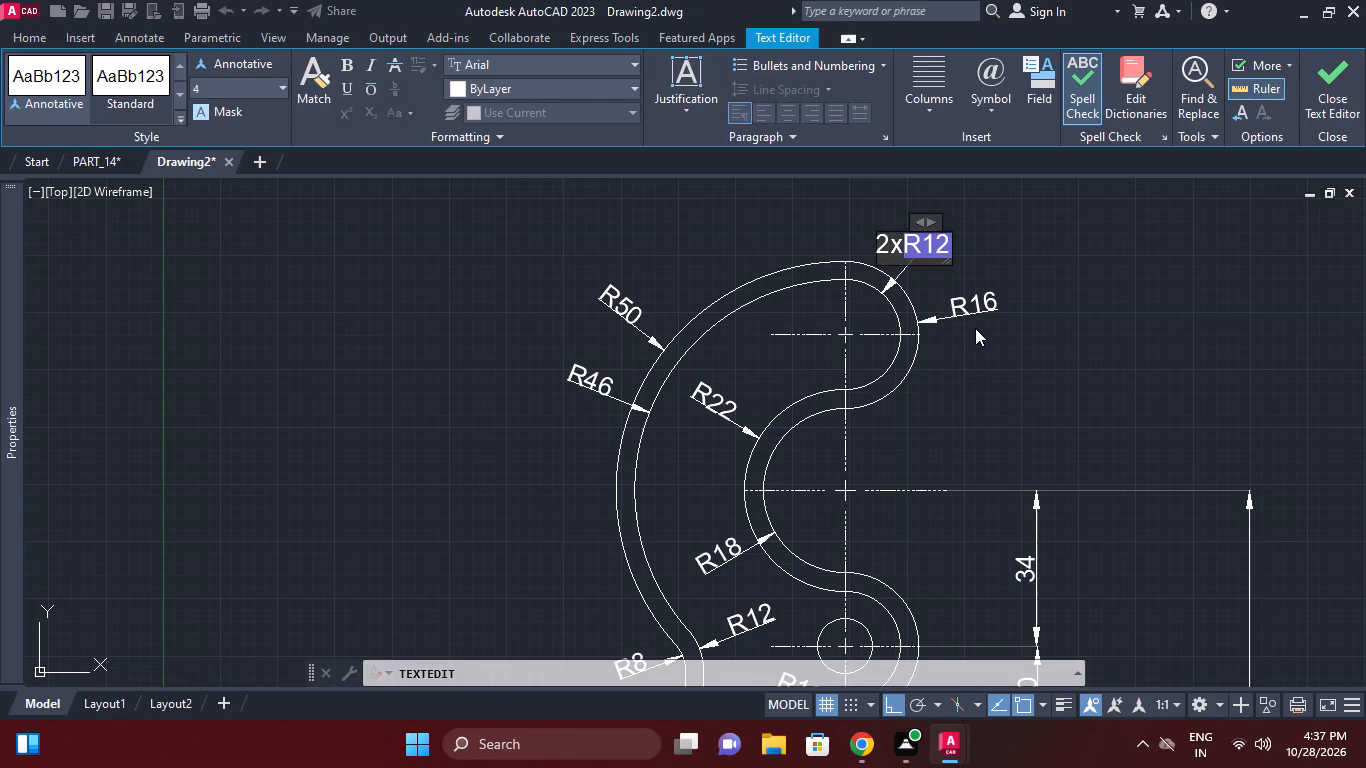
click(975, 327)
Add the prefix 2x to the text of the top lobe's outer radius dimension.
double_click(968, 307)
click(958, 347)
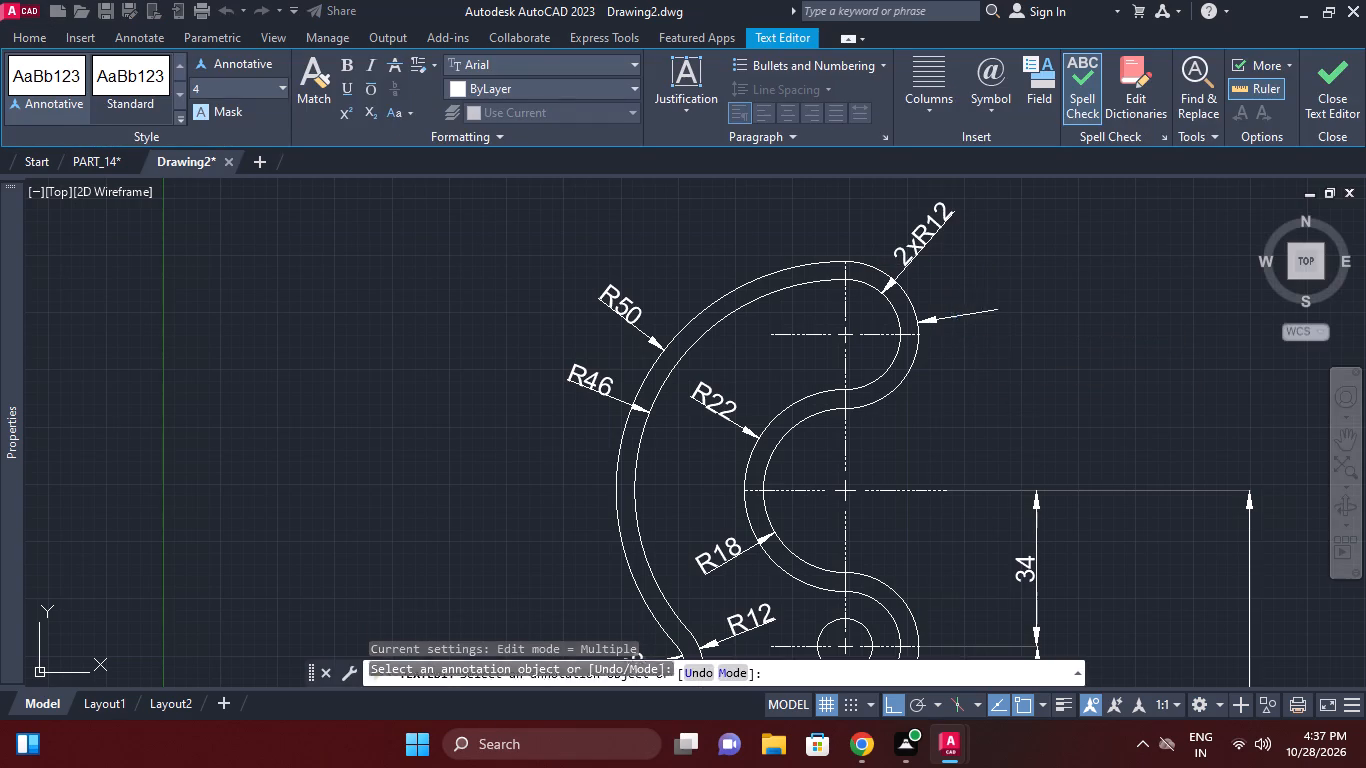
click(955, 309)
key(2)
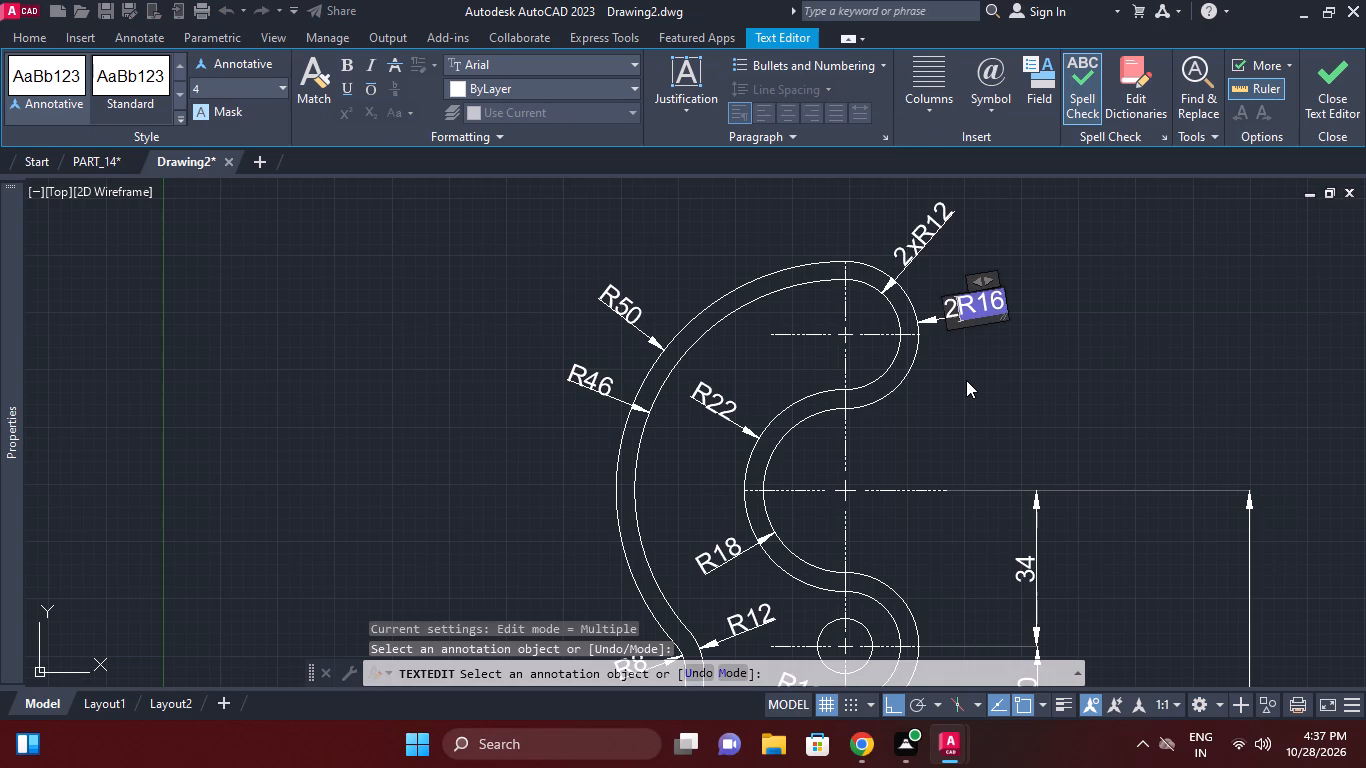
key(x)
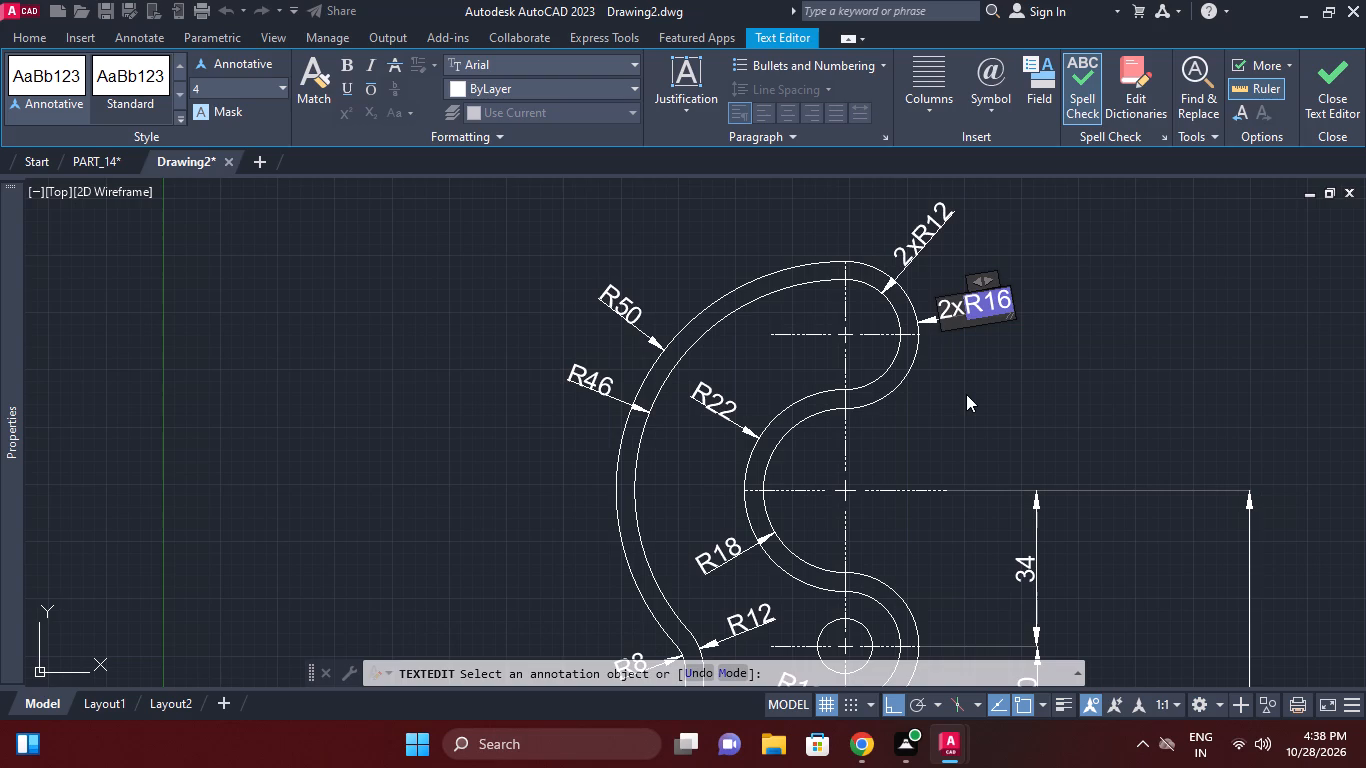
click(1123, 374)
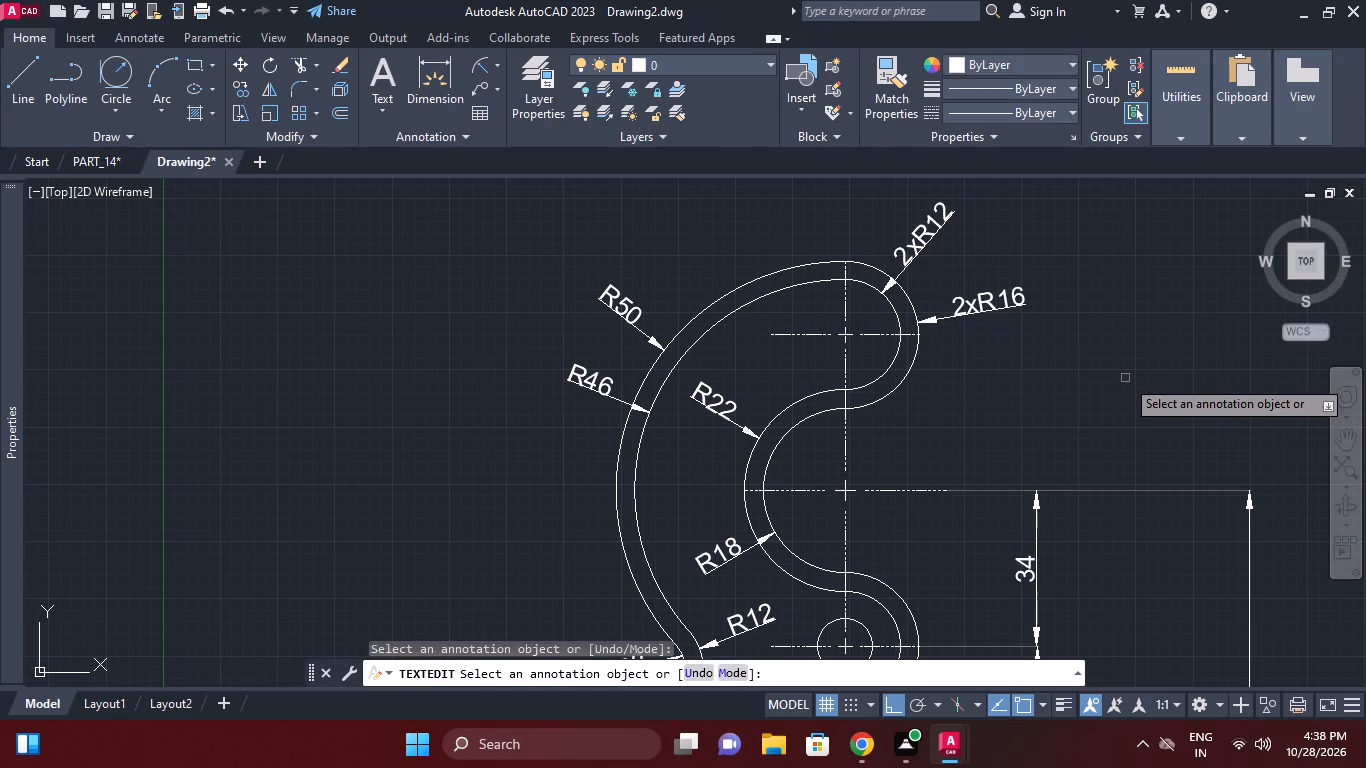
scroll(935, 427, down, 1)
right_click(944, 422)
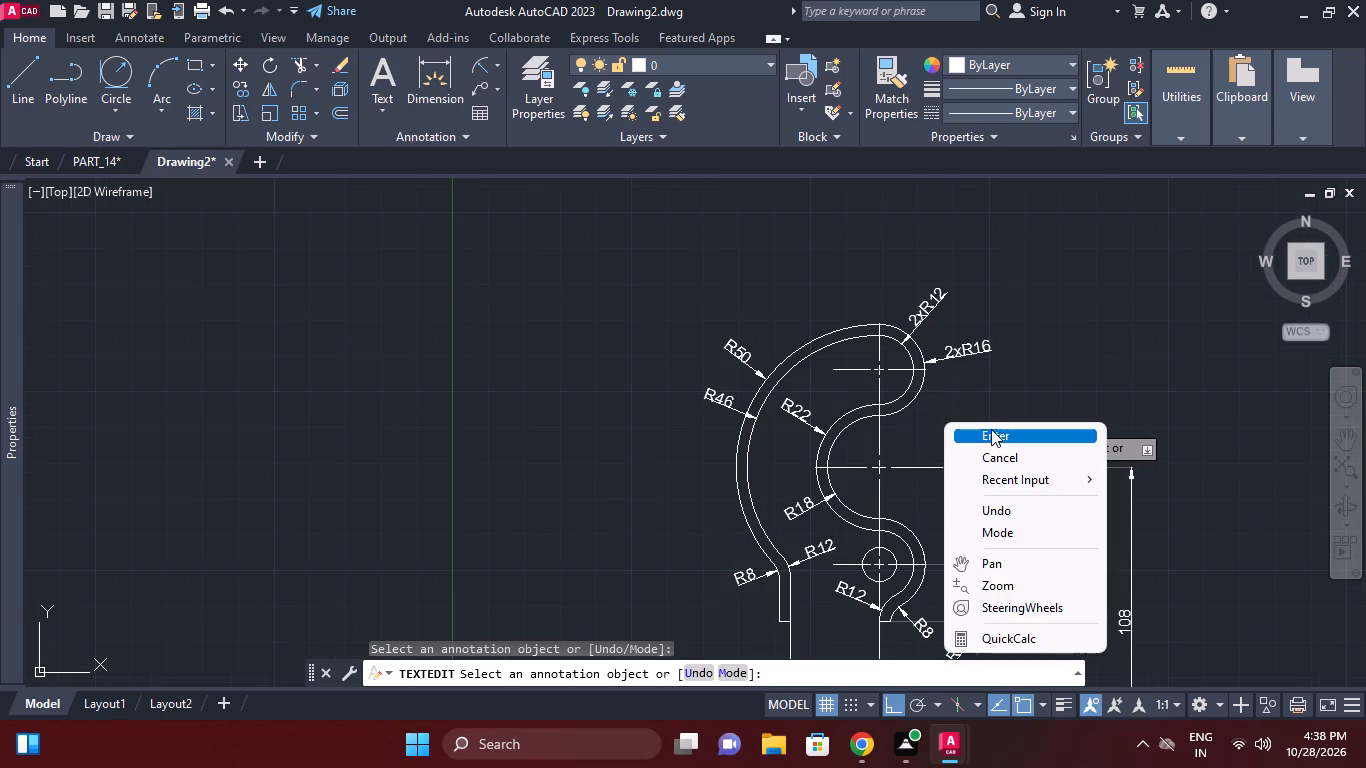
click(995, 429)
Copy the small circle from its center in the lower lobe to the center mark of the band's top lobe.
scroll(993, 426, down, 2)
middle_drag(980, 414, 966, 362)
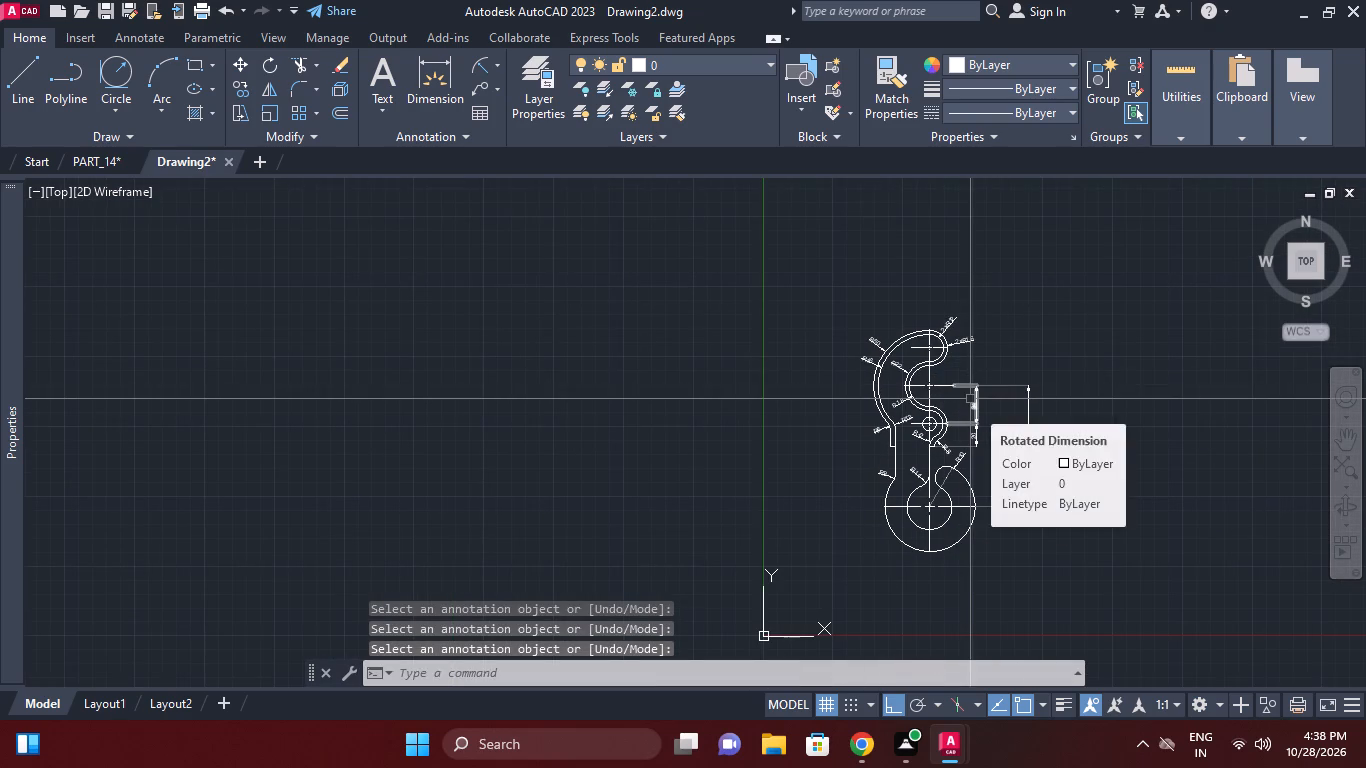
scroll(968, 407, up, 2)
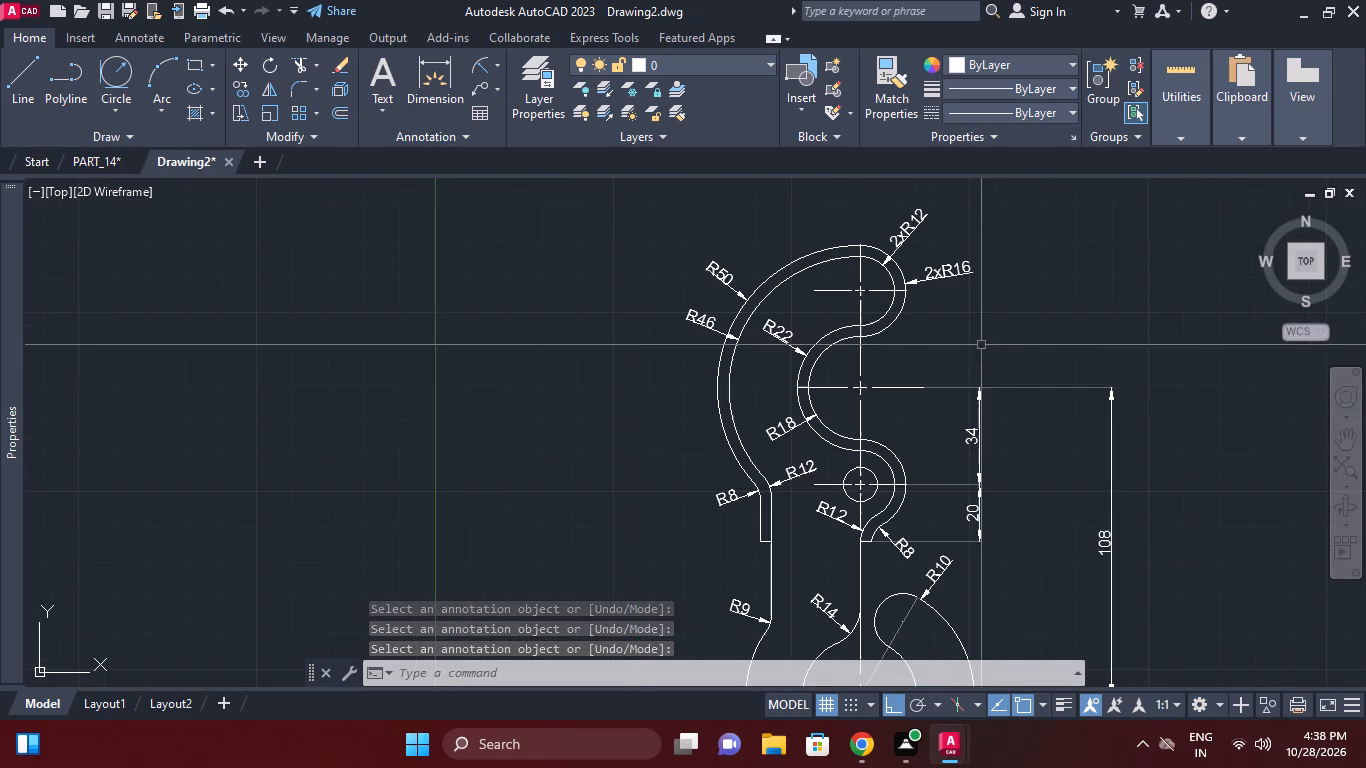
scroll(870, 475, up, 1)
click(868, 471)
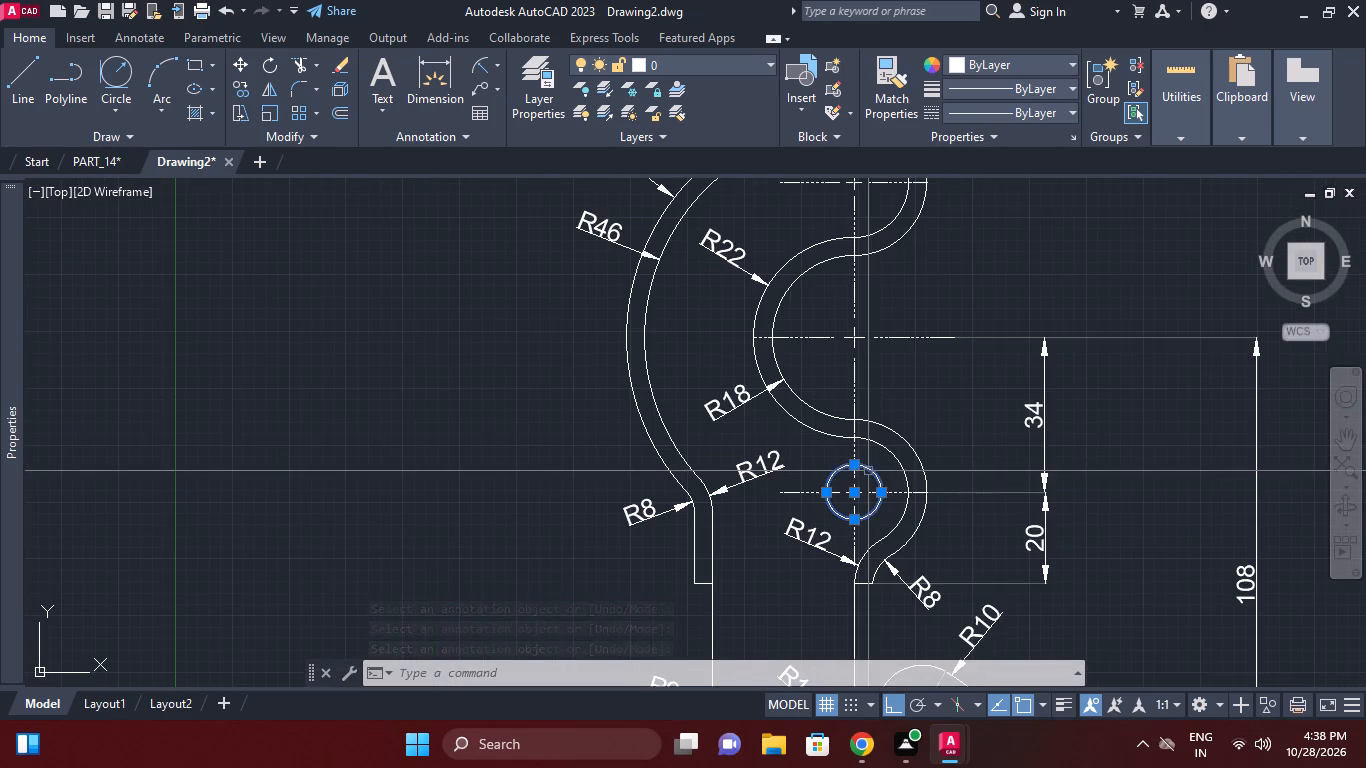
right_click(894, 409)
click(952, 370)
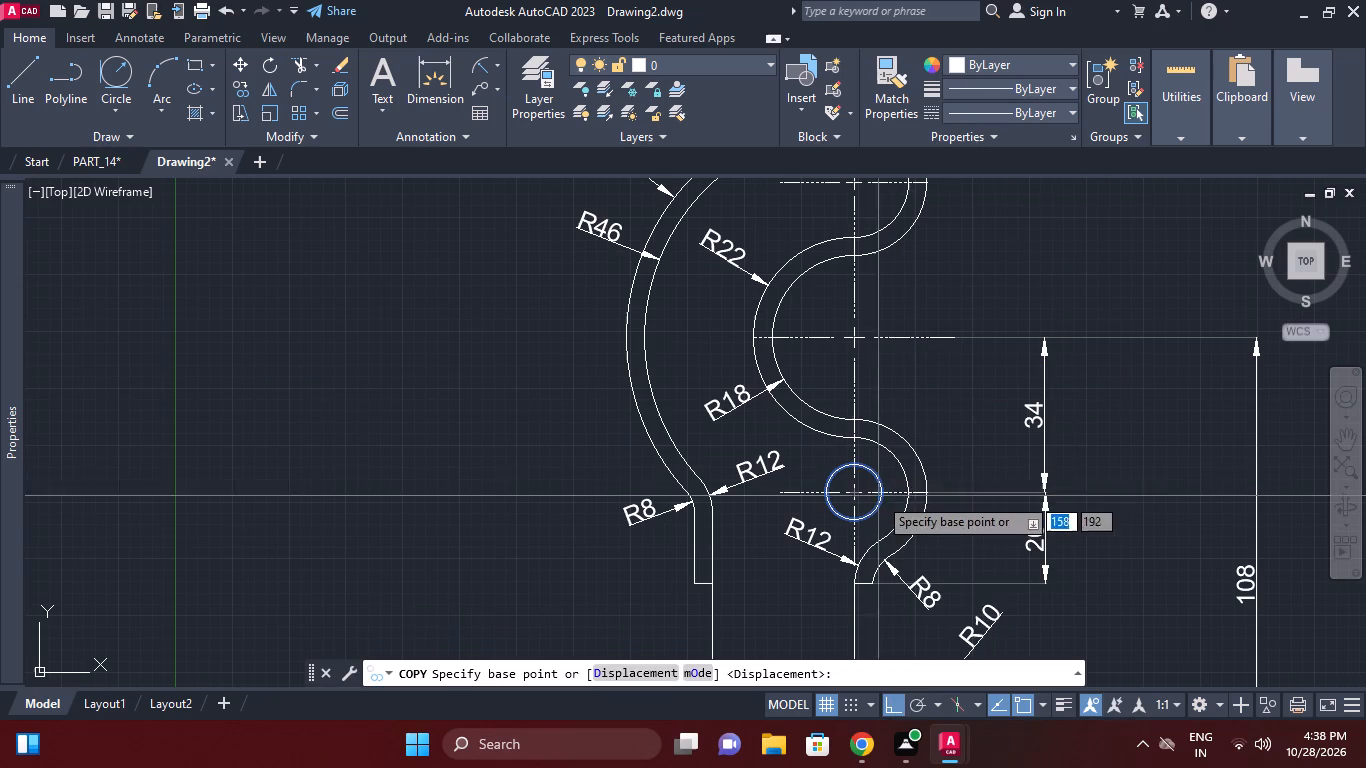
click(850, 492)
middle_drag(865, 343, 869, 464)
click(860, 301)
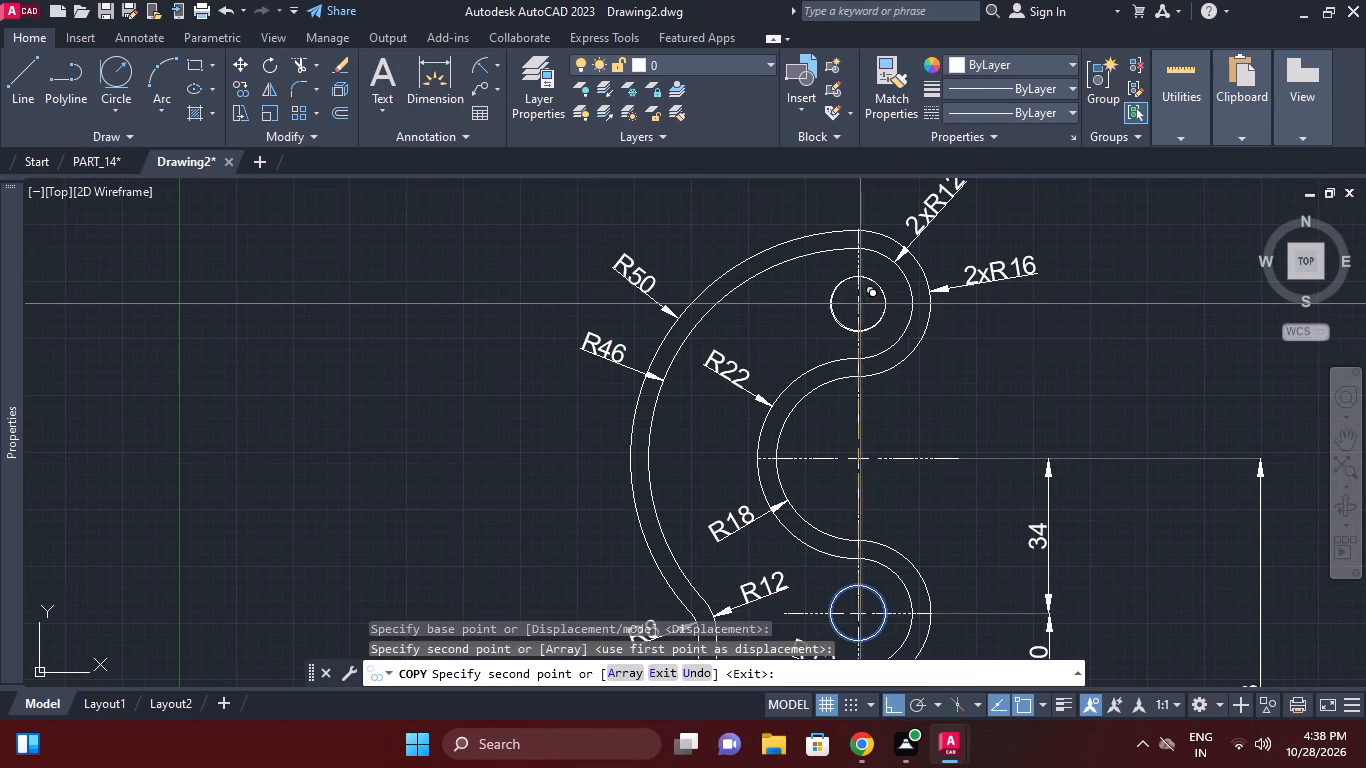
right_click(1048, 375)
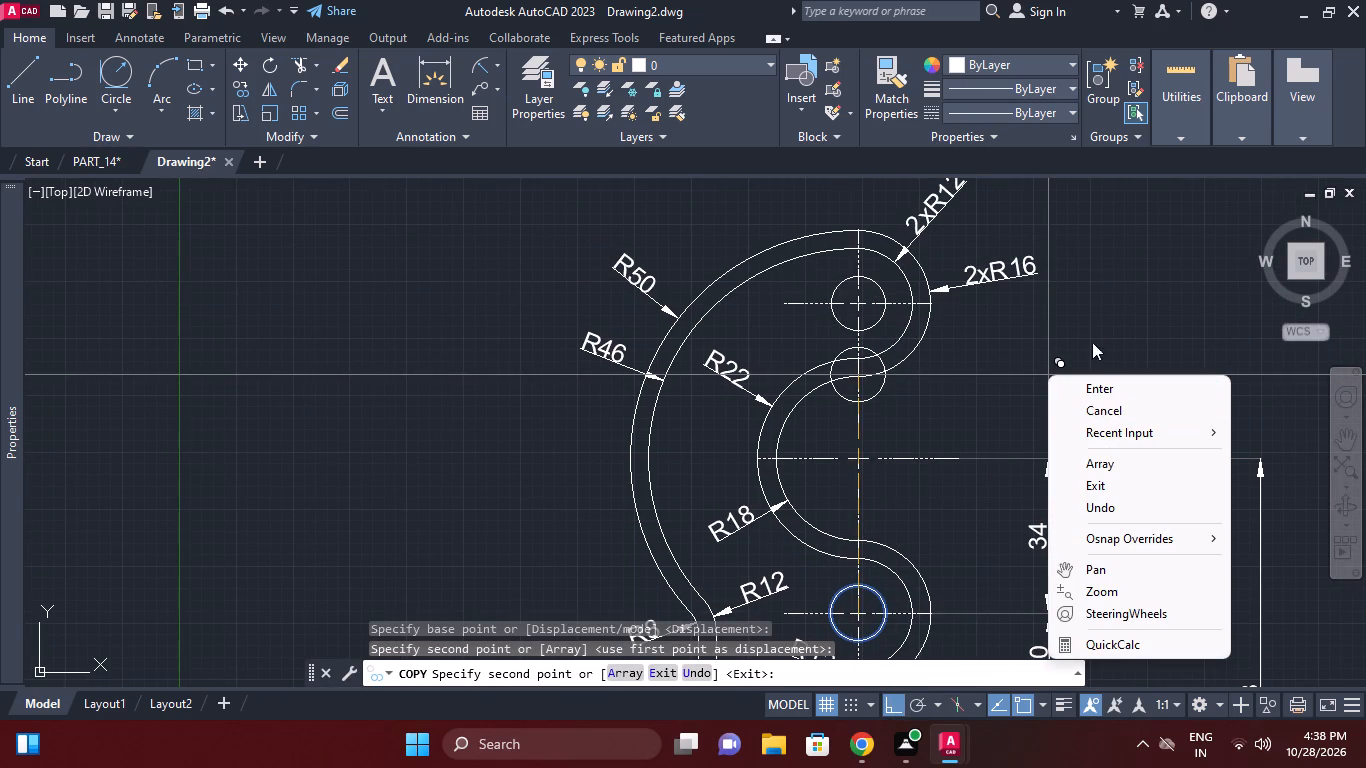
click(1090, 410)
Add a radius dimension to the small circle in the top lobe, with the text outside the band.
click(477, 56)
key(Home)
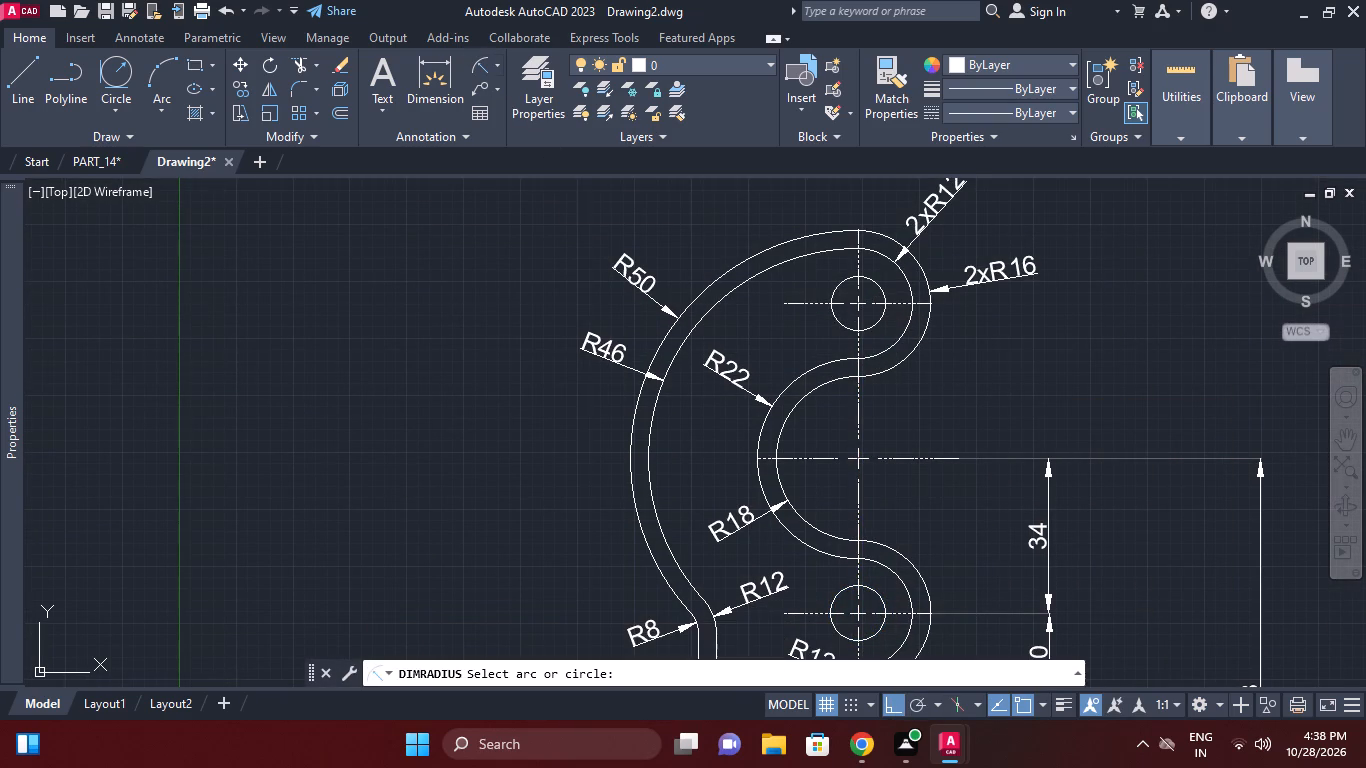
click(831, 293)
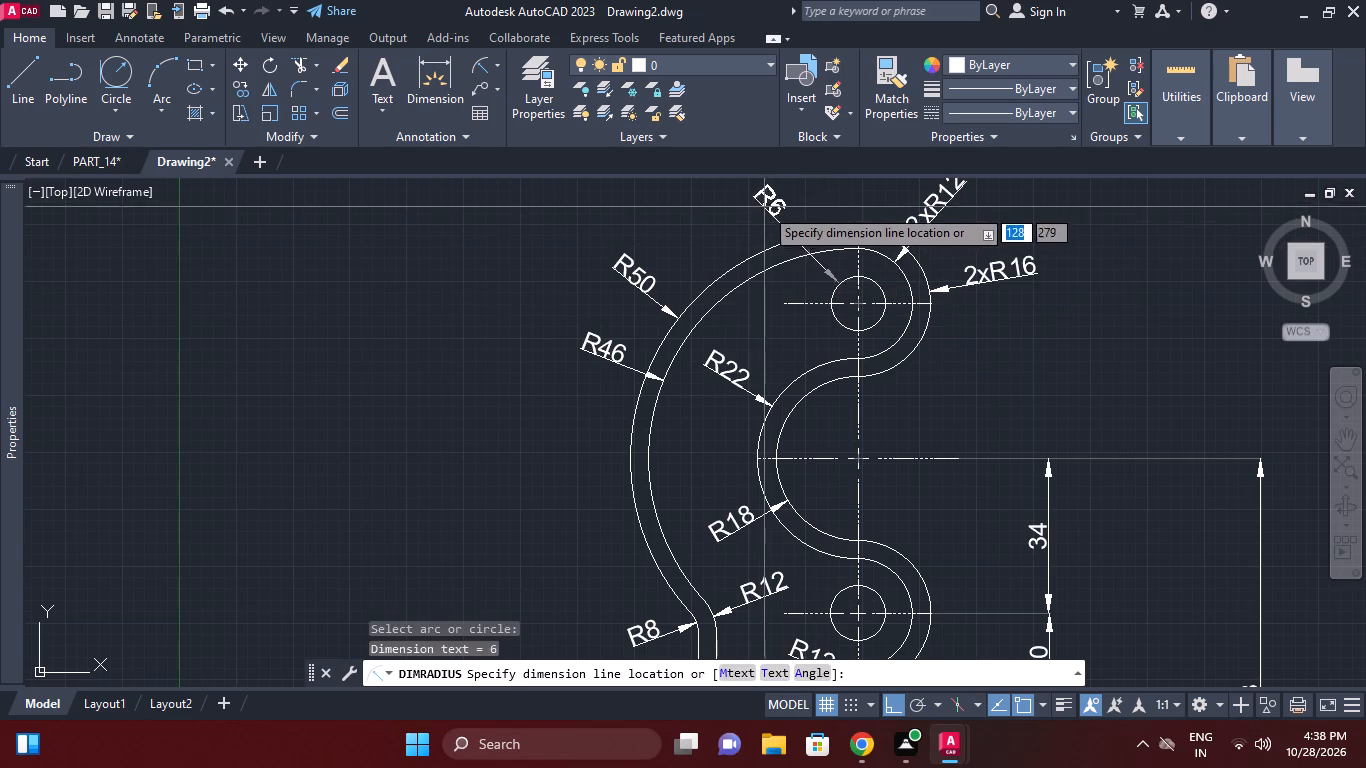
click(776, 203)
Add the prefix 2x to the text of the small circle's radius dimension.
double_click(788, 211)
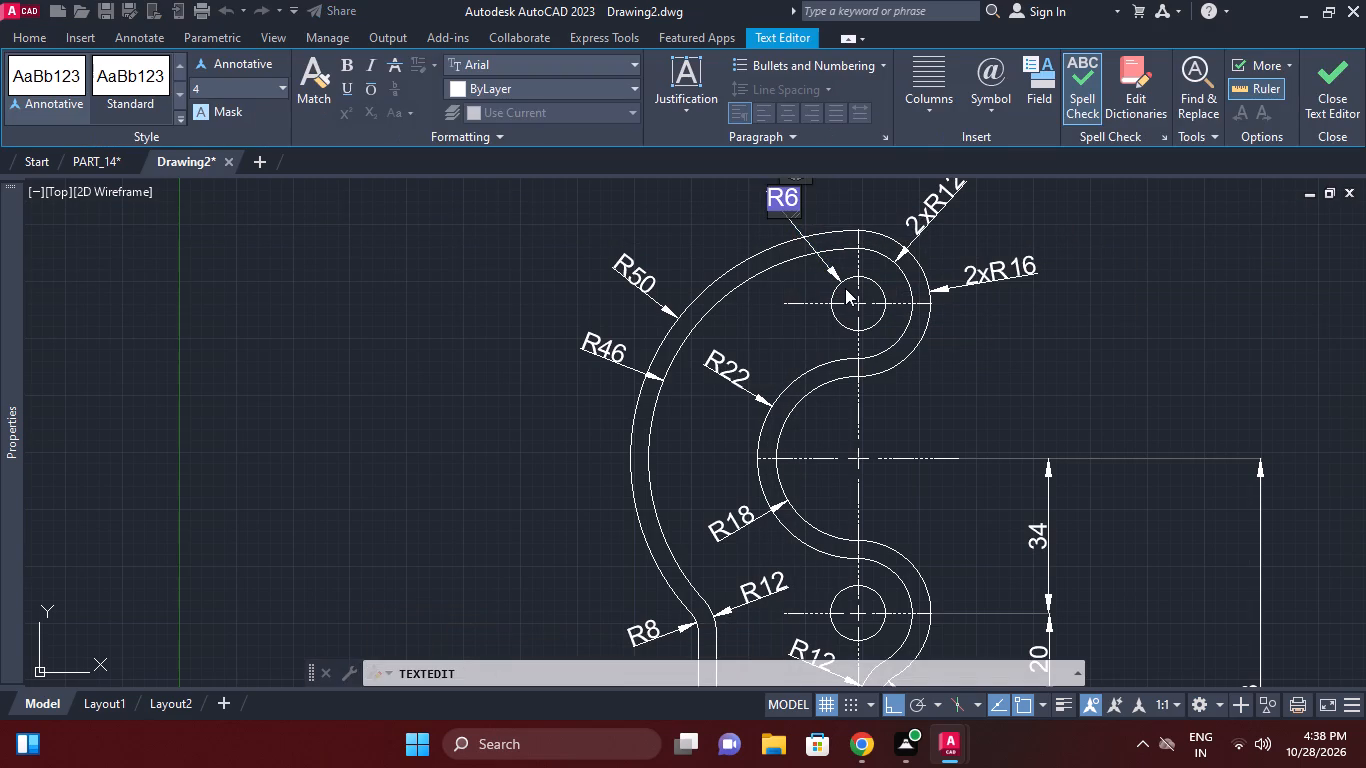
text(2x)
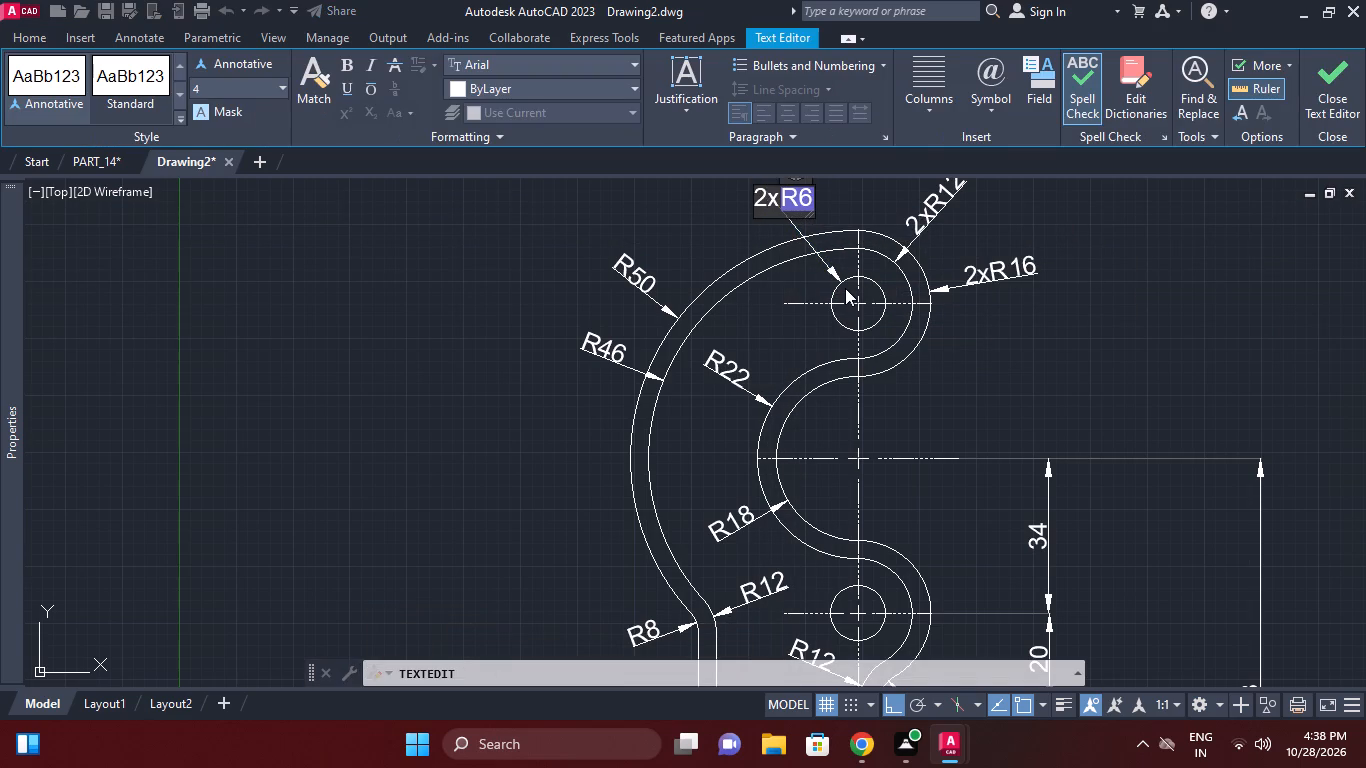
click(1118, 433)
scroll(1062, 387, down, 1)
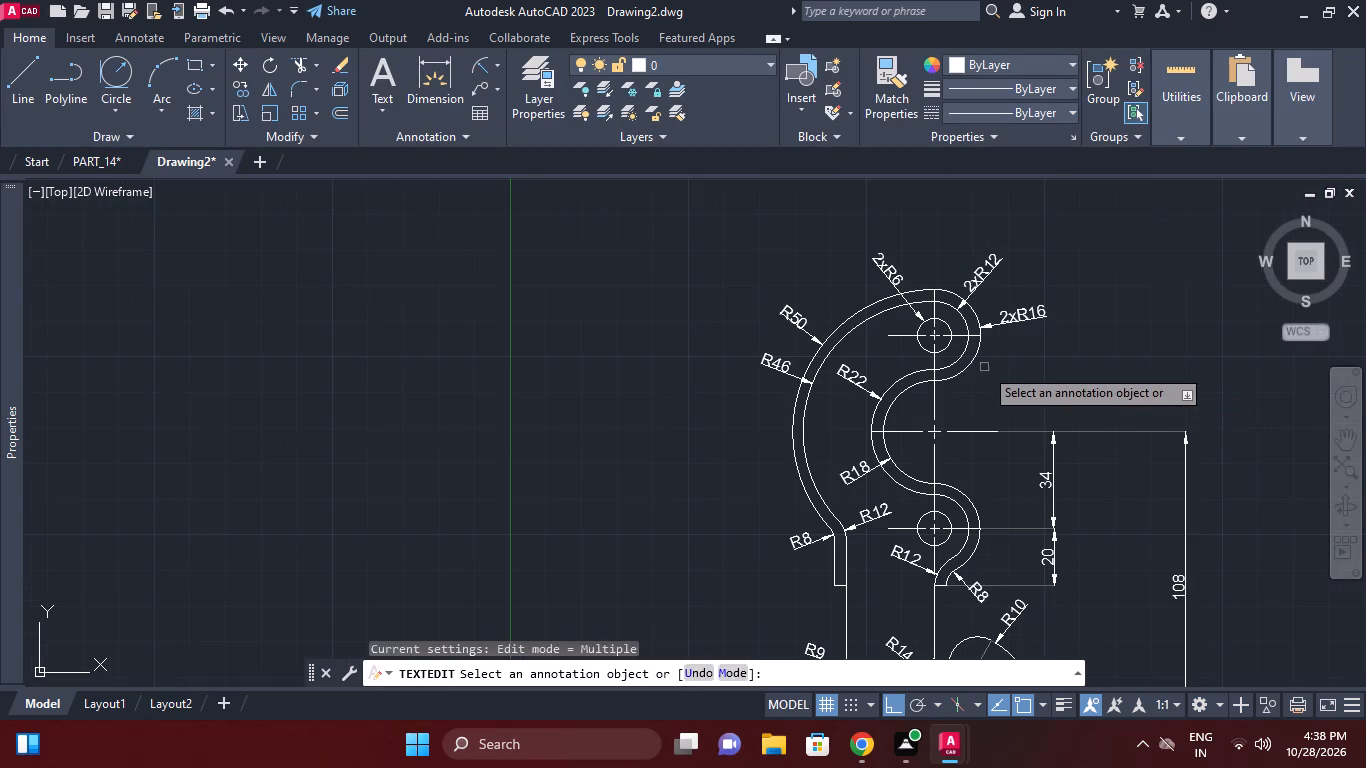
right_click(984, 367)
click(1023, 397)
Add a radius dimension to the inner arc of the lower jaw, with the text outside the outer arc.
middle_drag(1021, 406, 1013, 346)
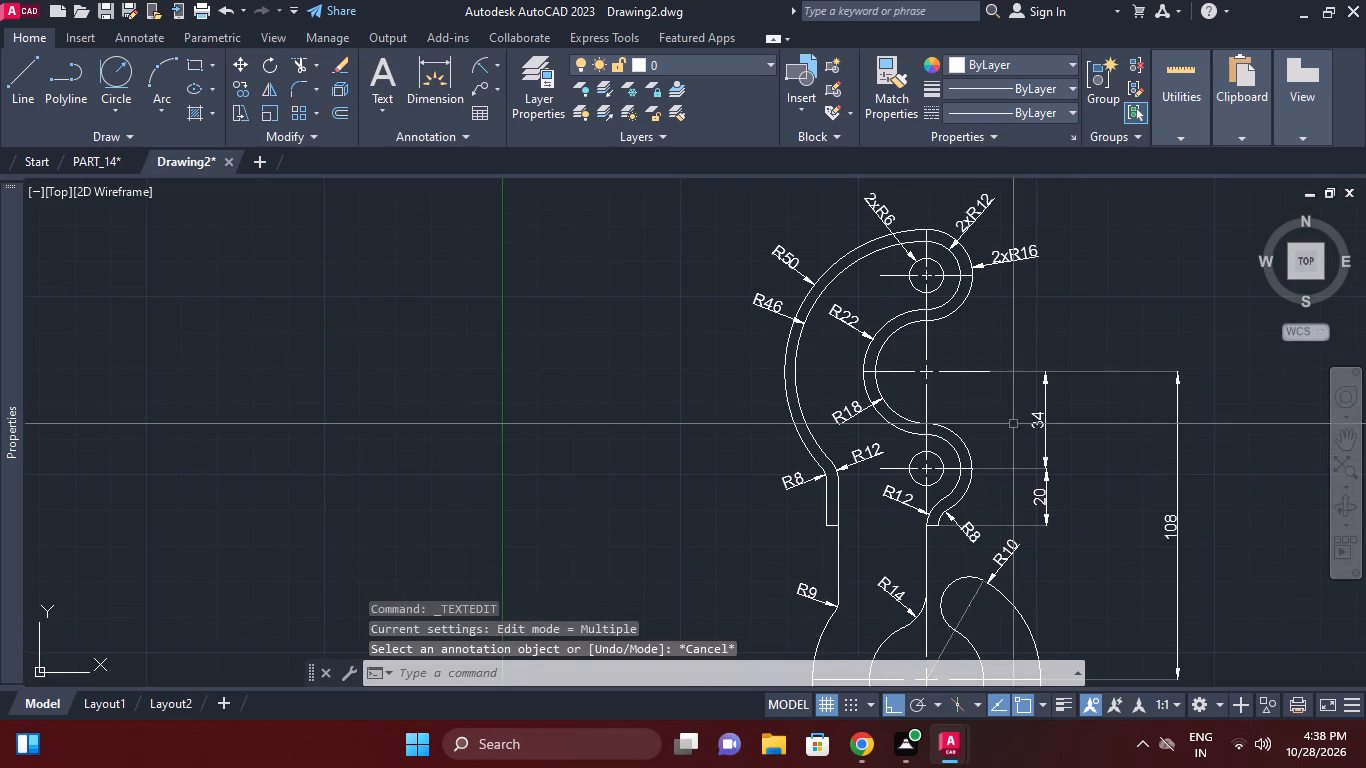
middle_drag(1012, 423, 1011, 397)
middle_drag(1057, 454, 1064, 383)
scroll(1067, 382, down, 1)
middle_drag(1069, 395, 1063, 365)
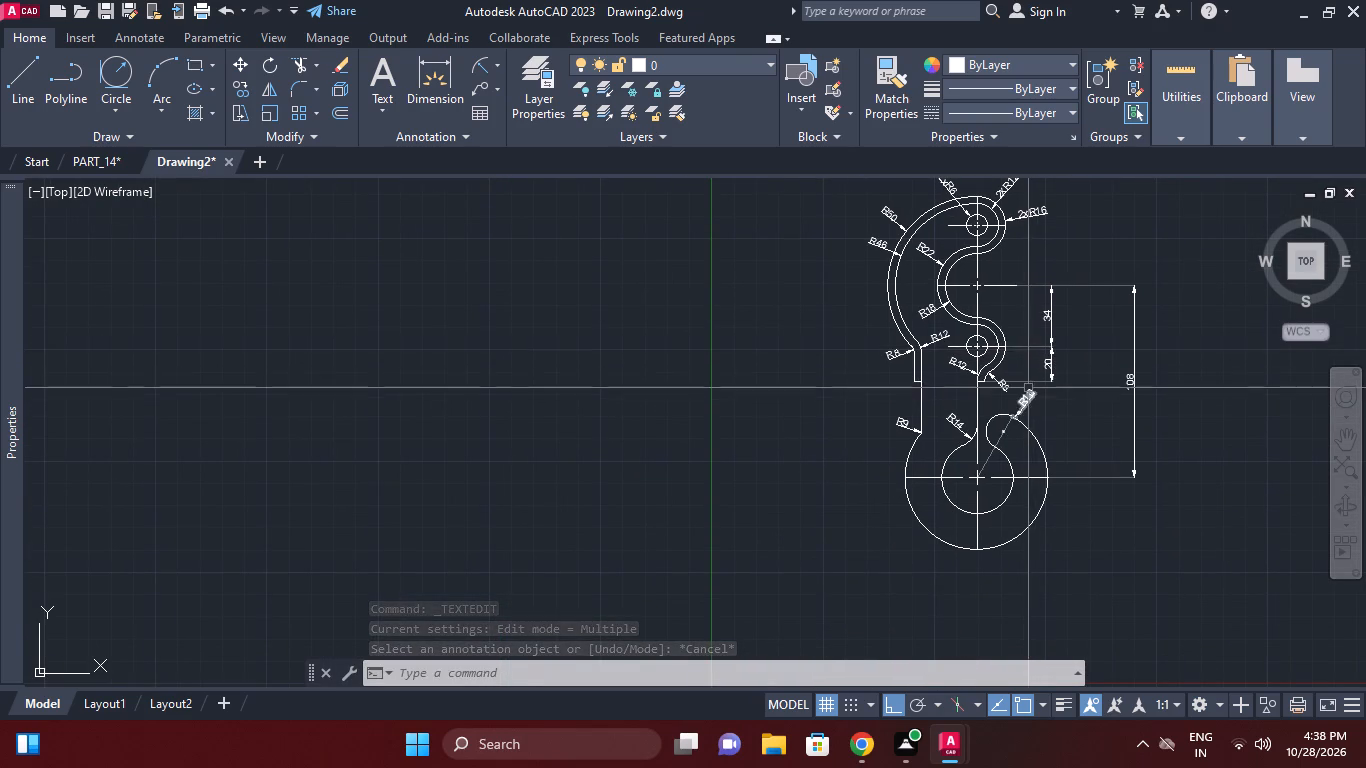
scroll(1023, 395, up, 1)
click(492, 59)
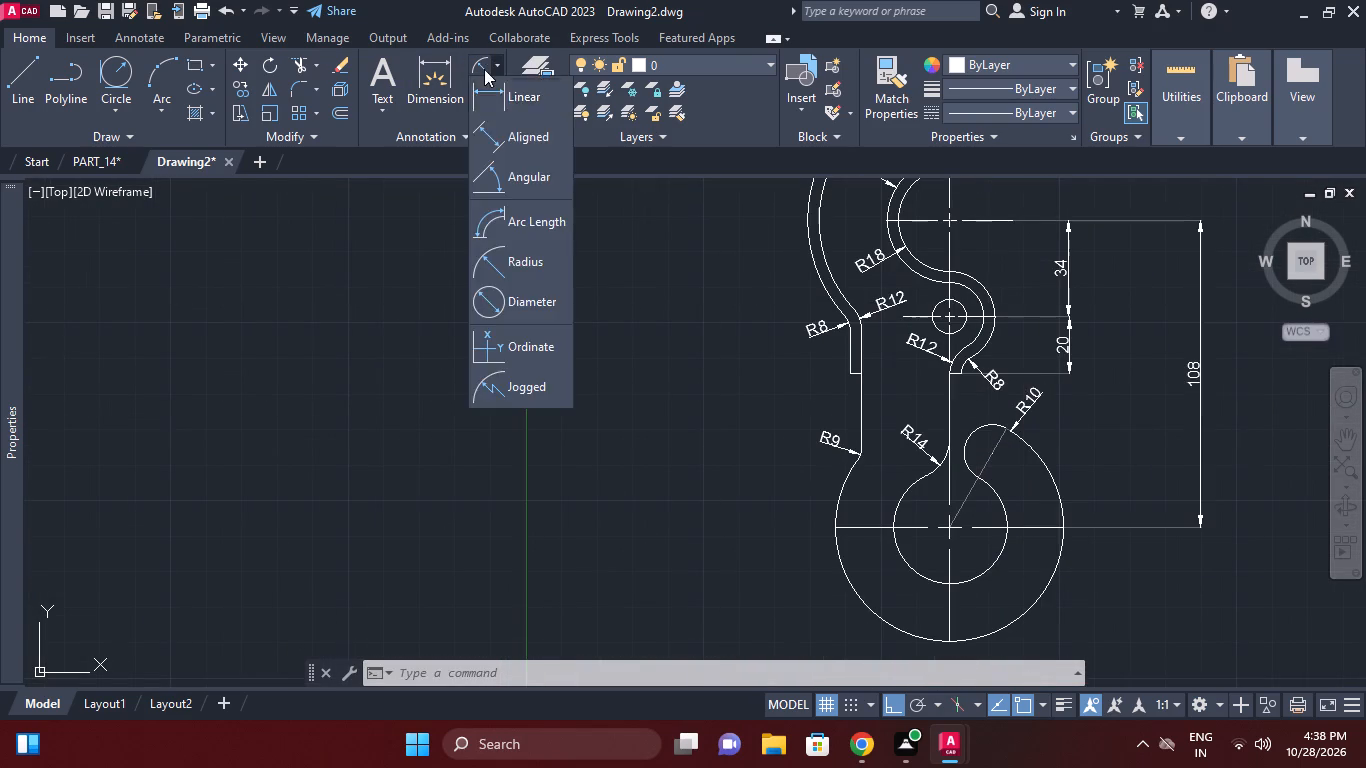
click(484, 69)
middle_drag(807, 367, 772, 286)
middle_drag(881, 494, 869, 425)
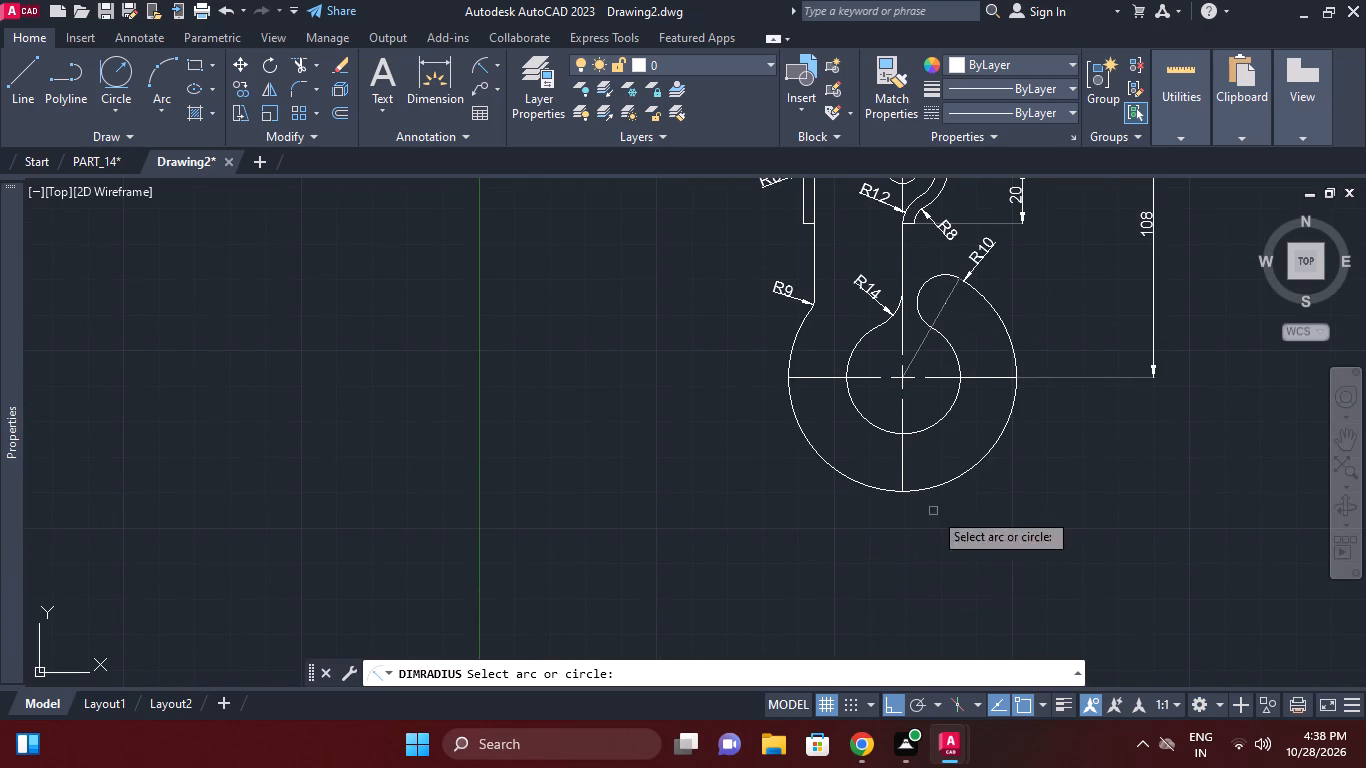
click(930, 424)
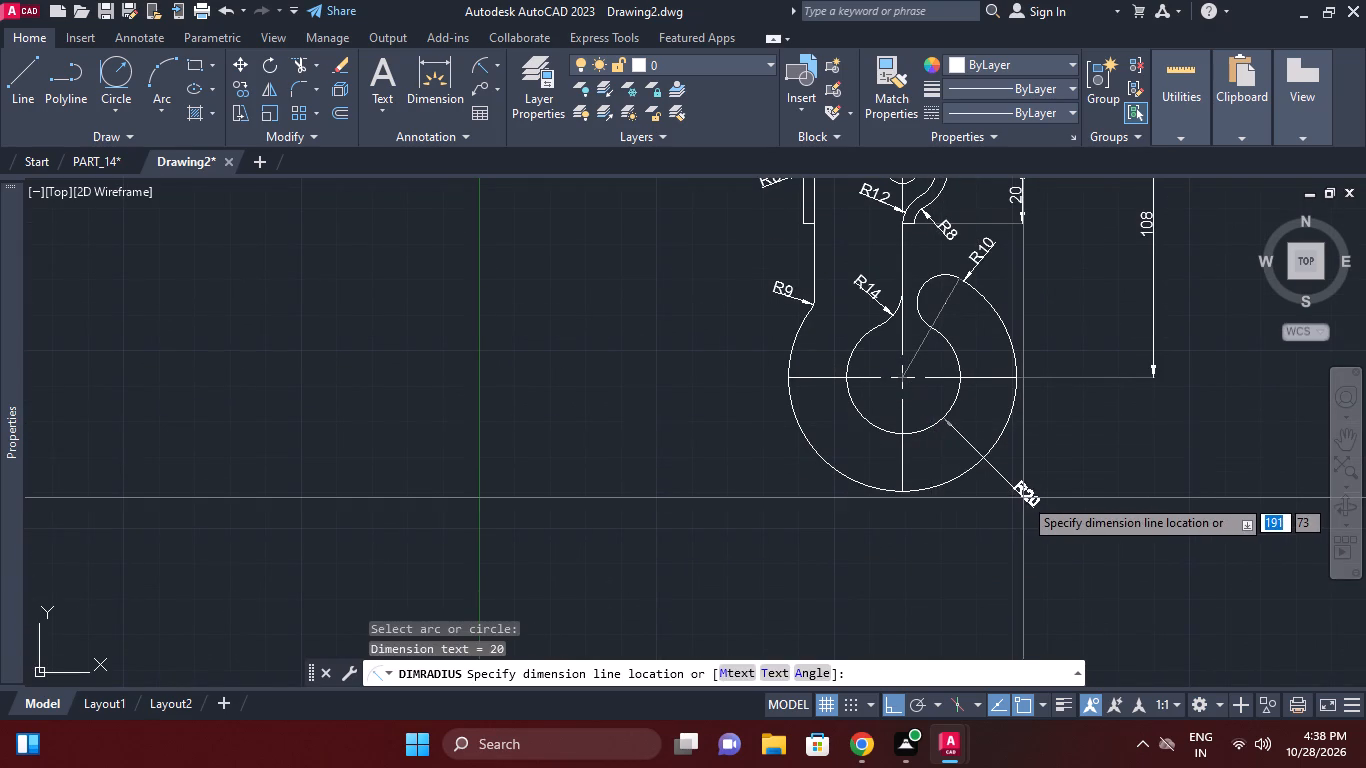
click(1022, 479)
Add a radius dimension to the outer arc of the lower jaw, with the text just below the arc.
right_click(1081, 443)
click(1146, 48)
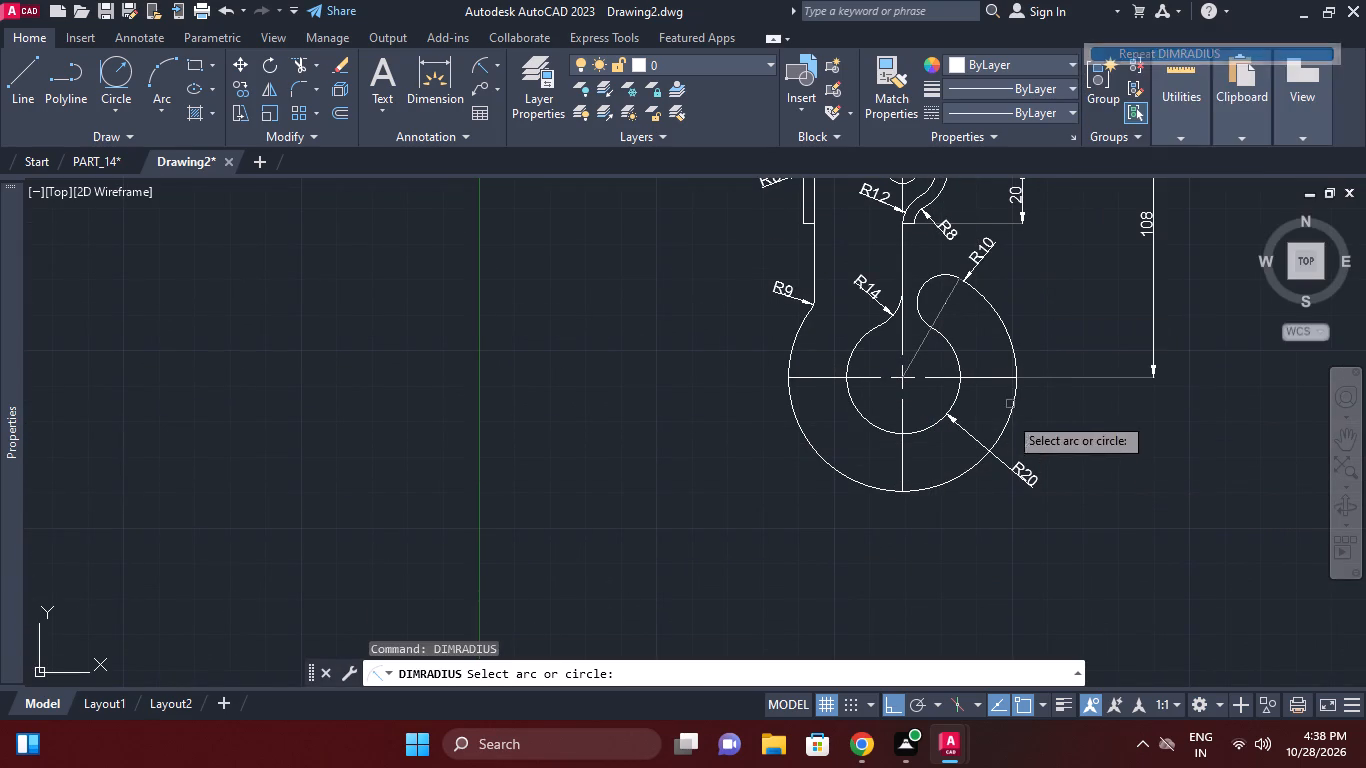
click(962, 479)
click(963, 501)
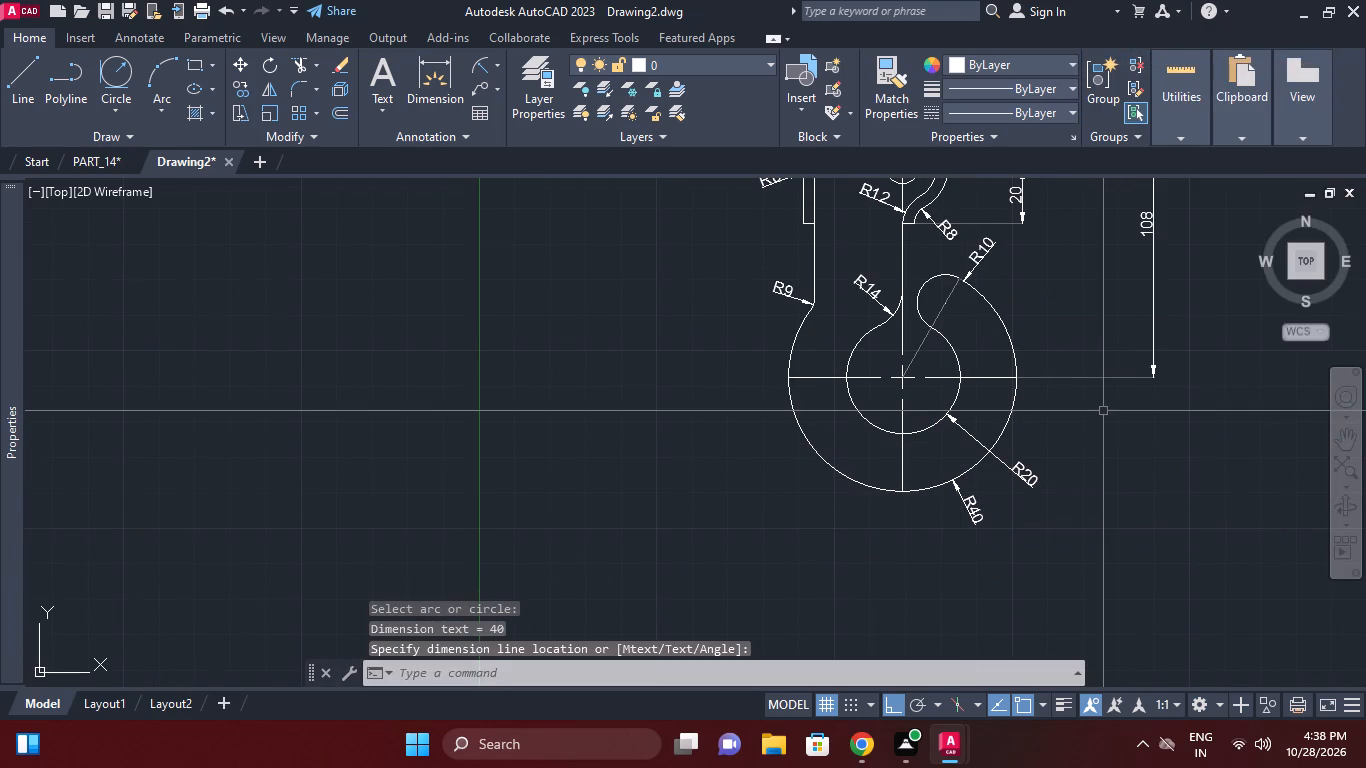
Add an angular dimension between the jaw's slanted construction line and its horizontal center line, placed close to the inner arc.
middle_drag(1102, 418, 1102, 436)
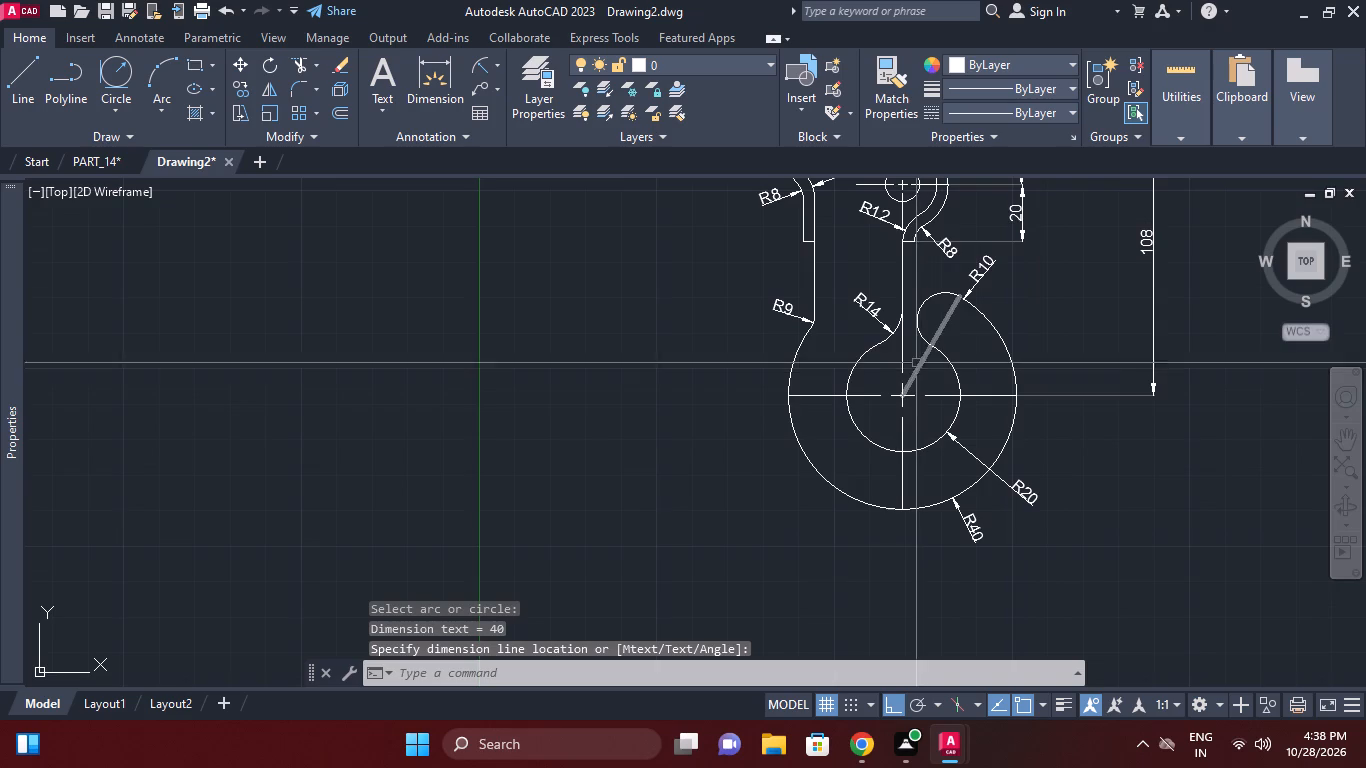
click(495, 57)
click(524, 183)
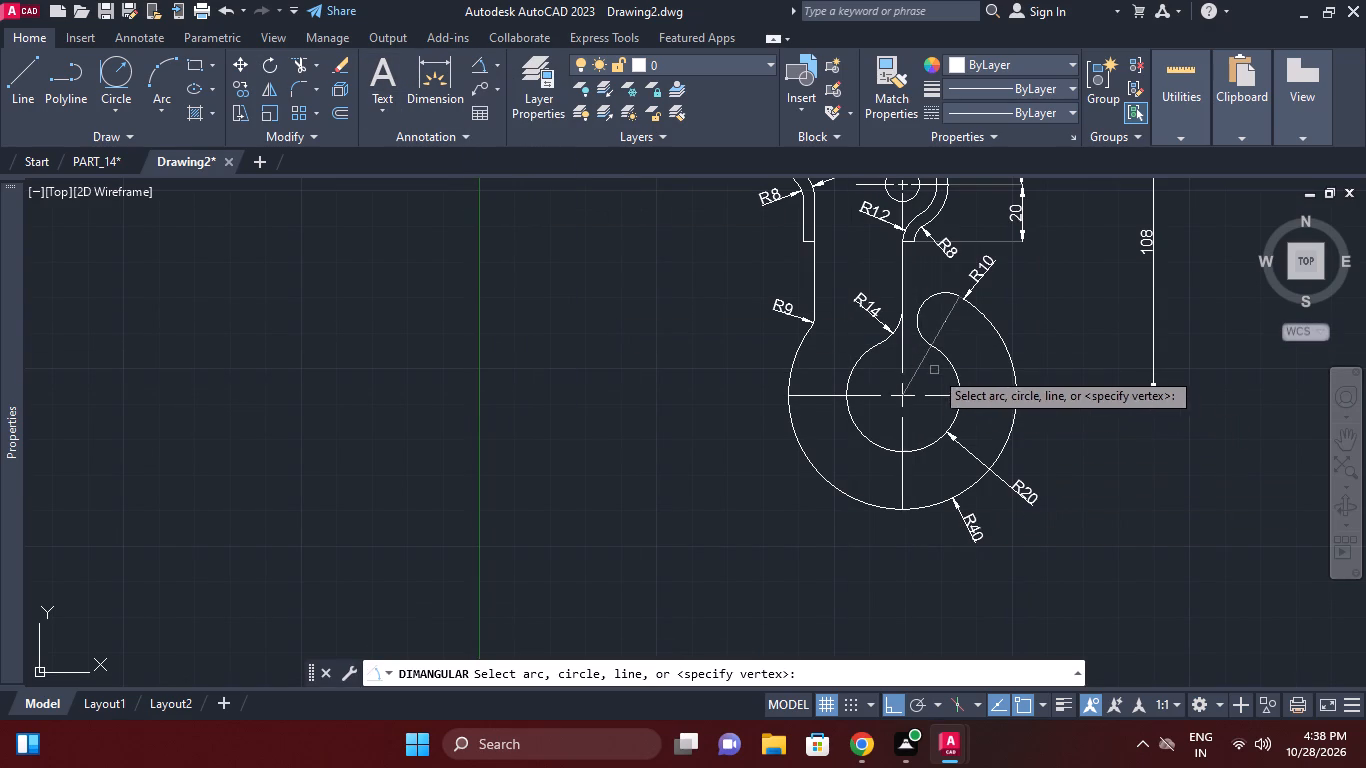
click(929, 361)
click(925, 363)
click(934, 394)
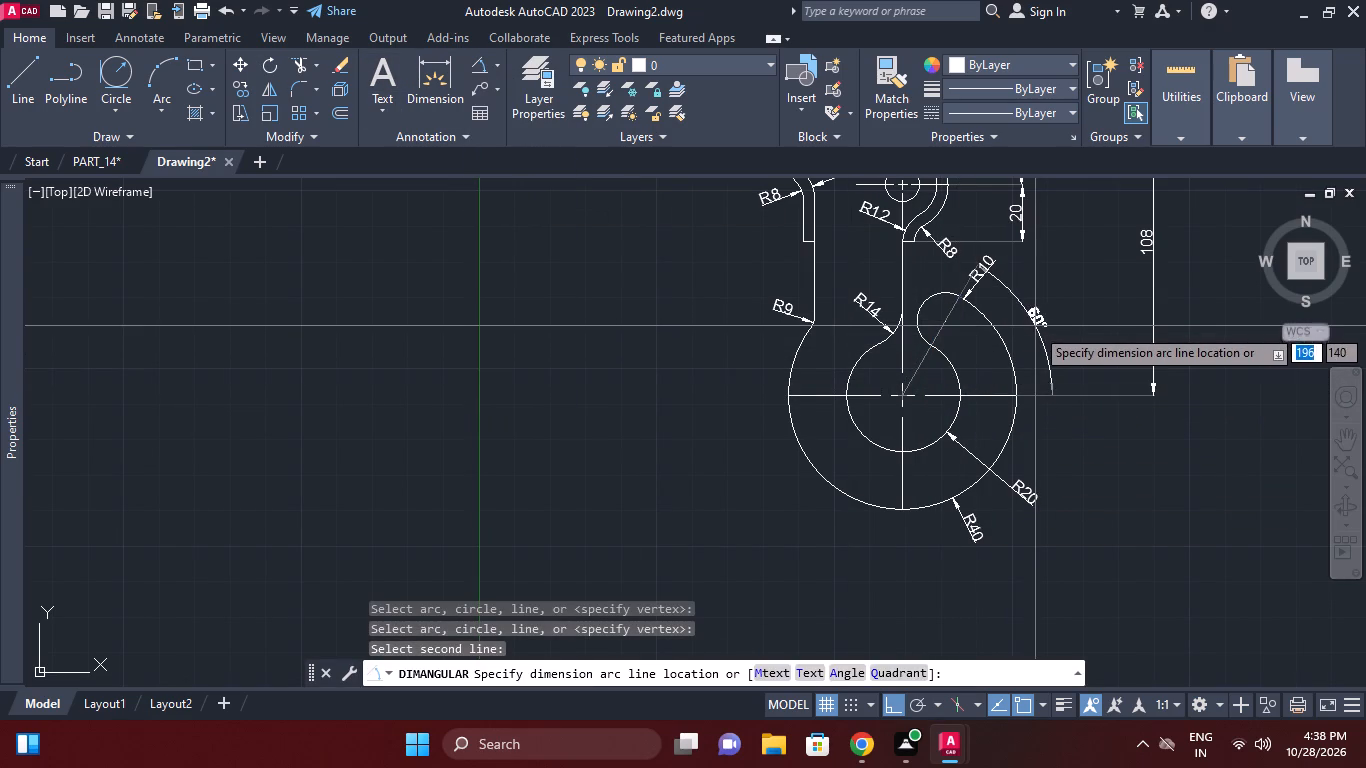
click(937, 364)
Move the jaw's angular dimension outward between the inner and outer arcs, with its text near the middle of the dimension arc.
scroll(970, 381, up, 1)
click(941, 359)
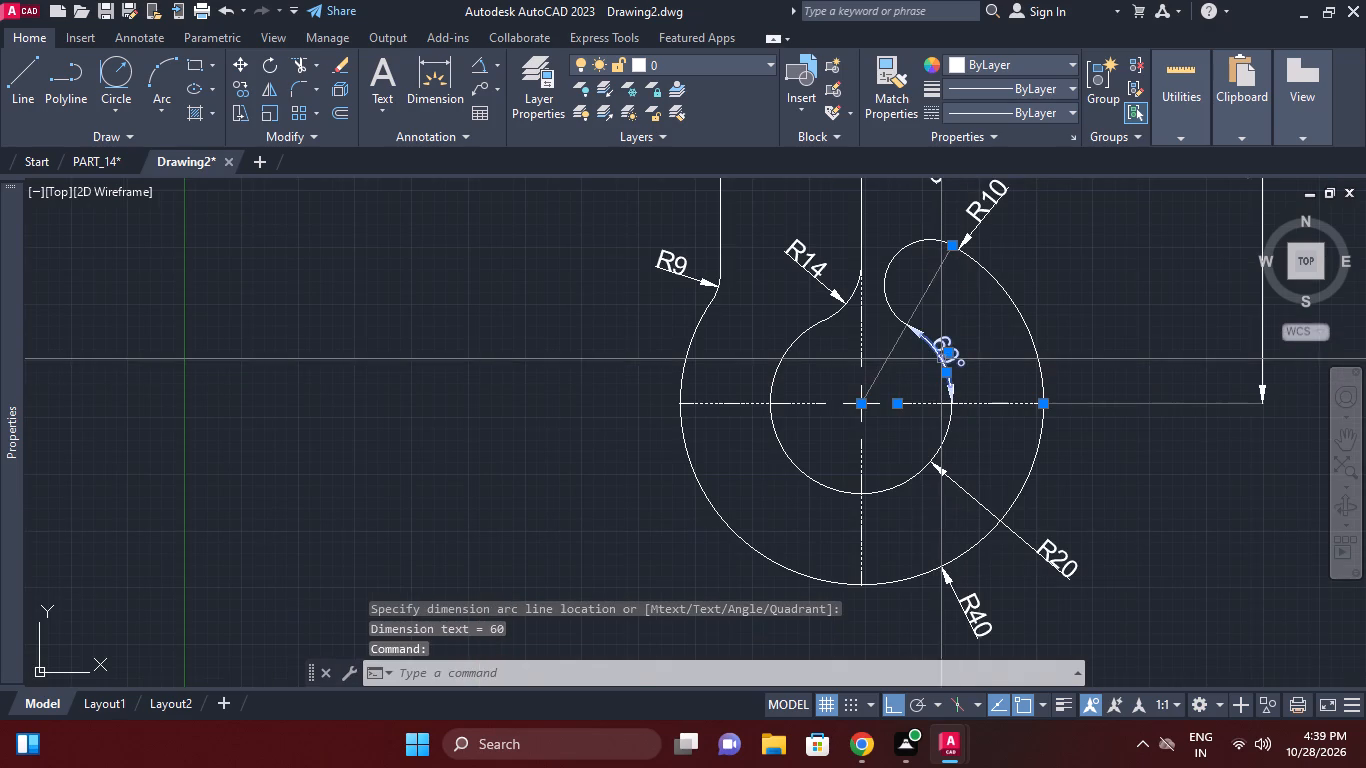
click(953, 354)
click(965, 335)
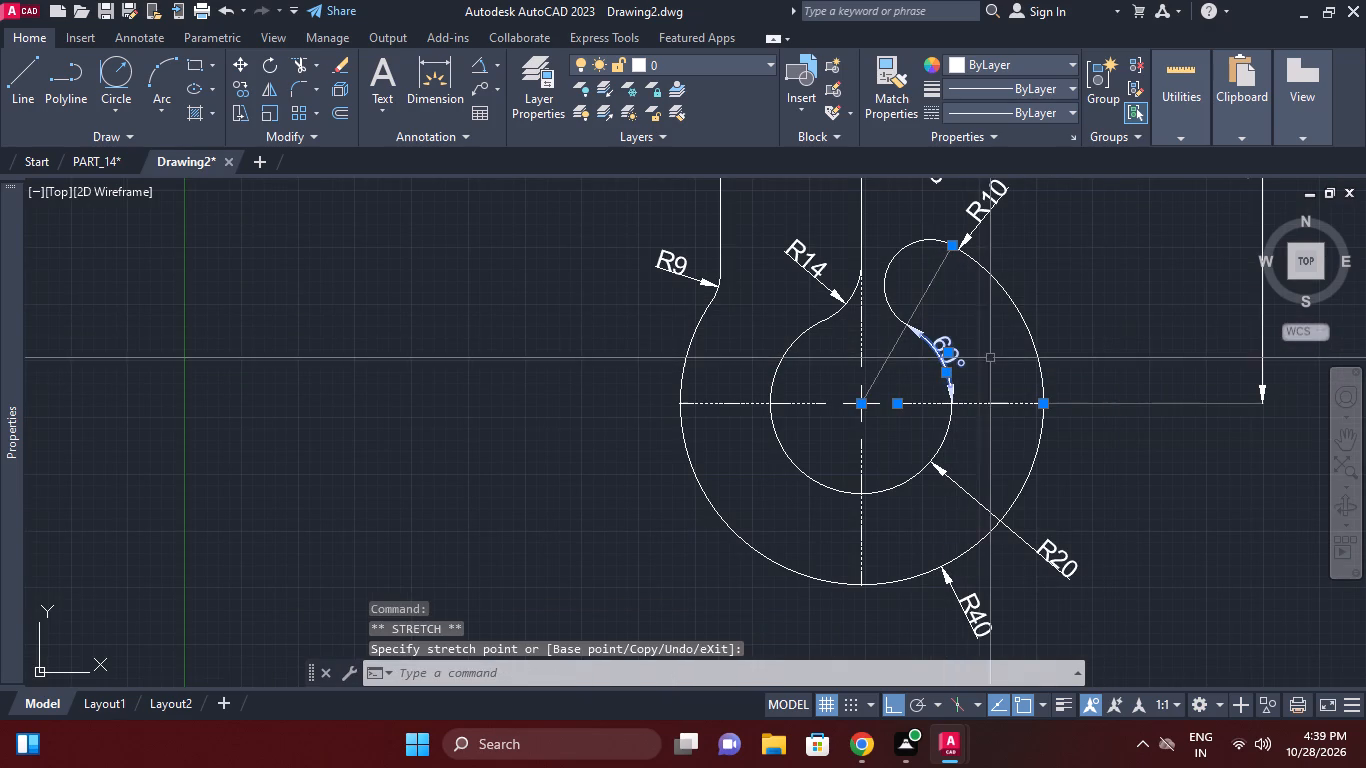
click(950, 353)
click(972, 321)
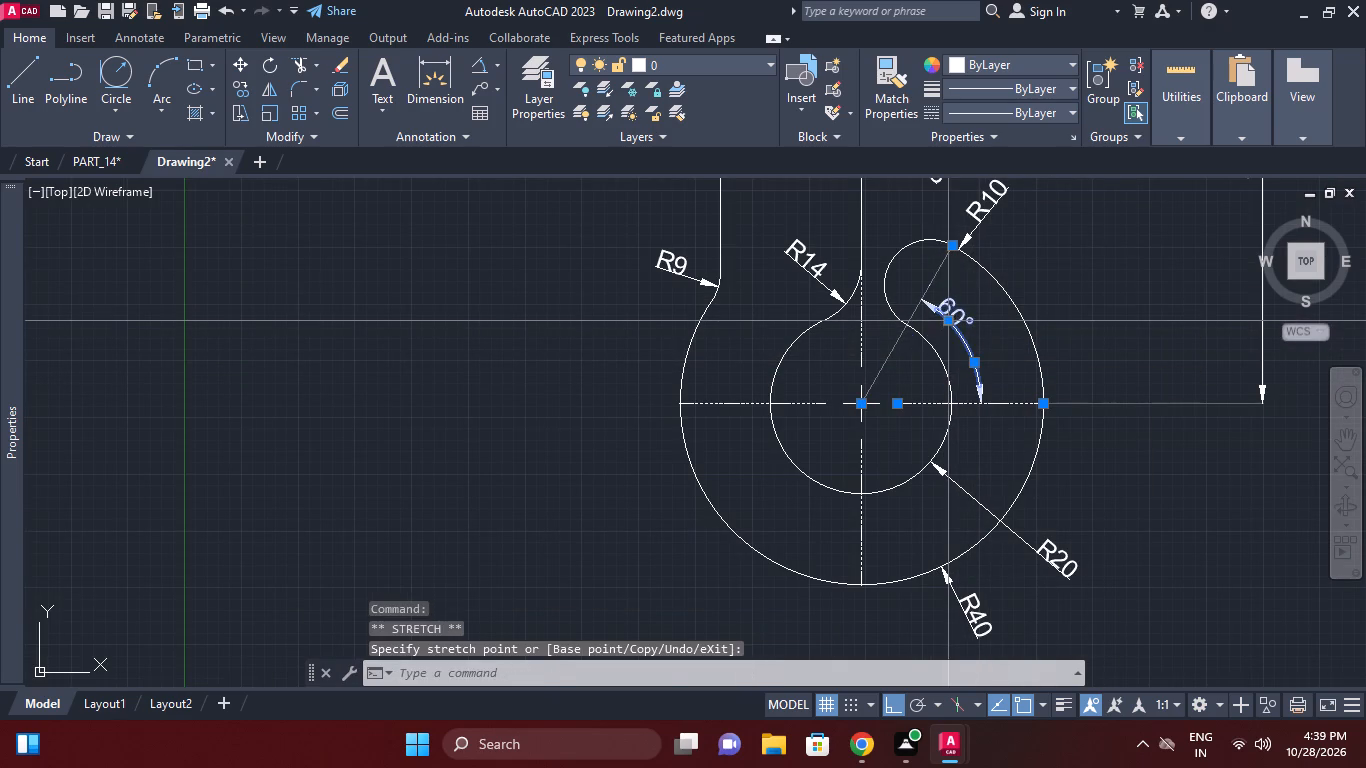
click(951, 319)
click(969, 342)
right_click(1073, 309)
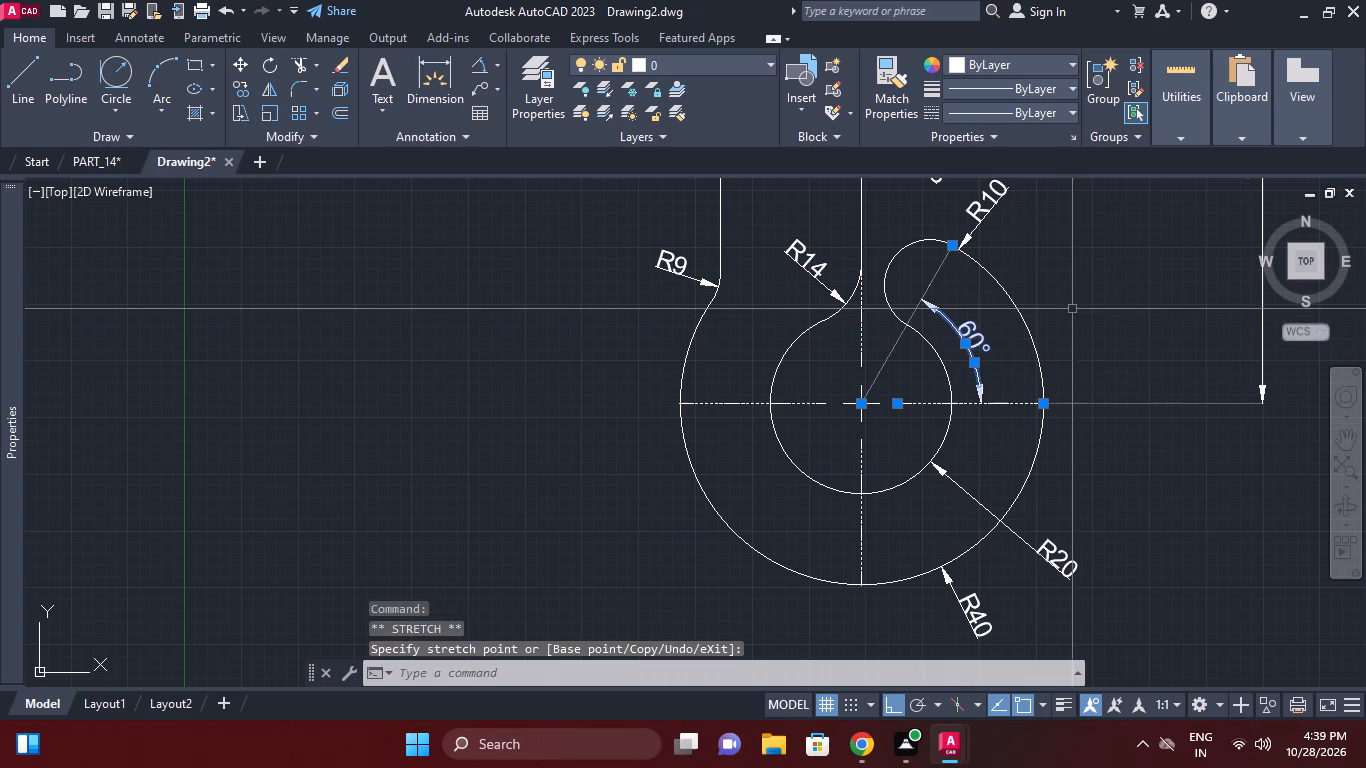
click(1166, 530)
right_click(1108, 401)
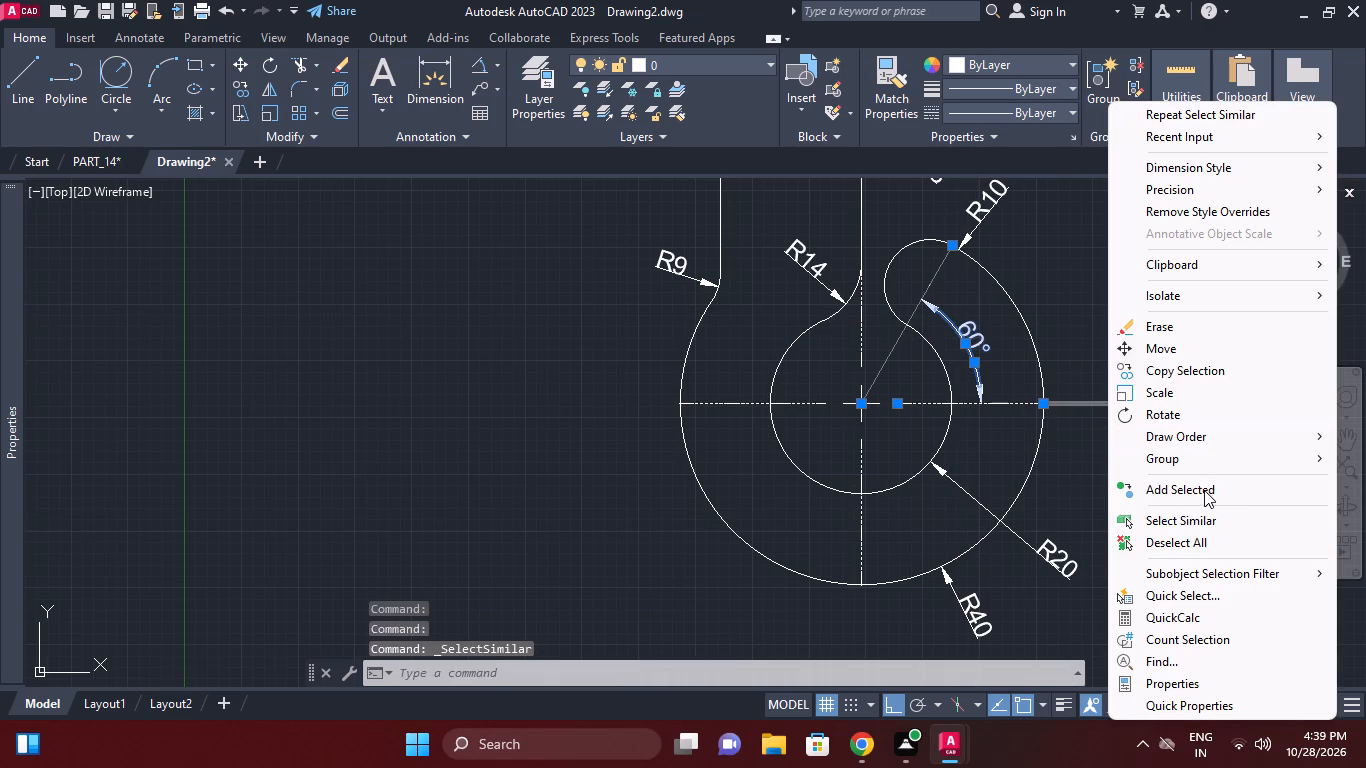
click(1199, 537)
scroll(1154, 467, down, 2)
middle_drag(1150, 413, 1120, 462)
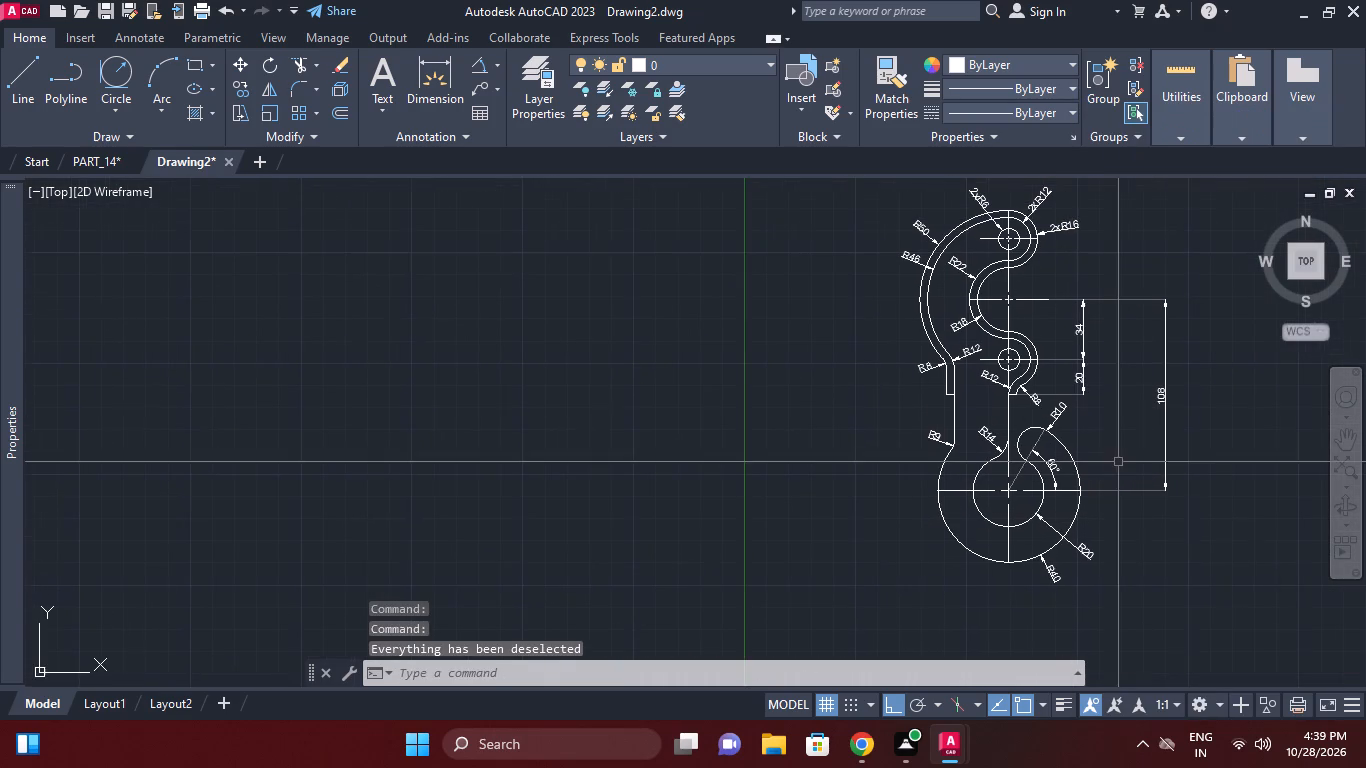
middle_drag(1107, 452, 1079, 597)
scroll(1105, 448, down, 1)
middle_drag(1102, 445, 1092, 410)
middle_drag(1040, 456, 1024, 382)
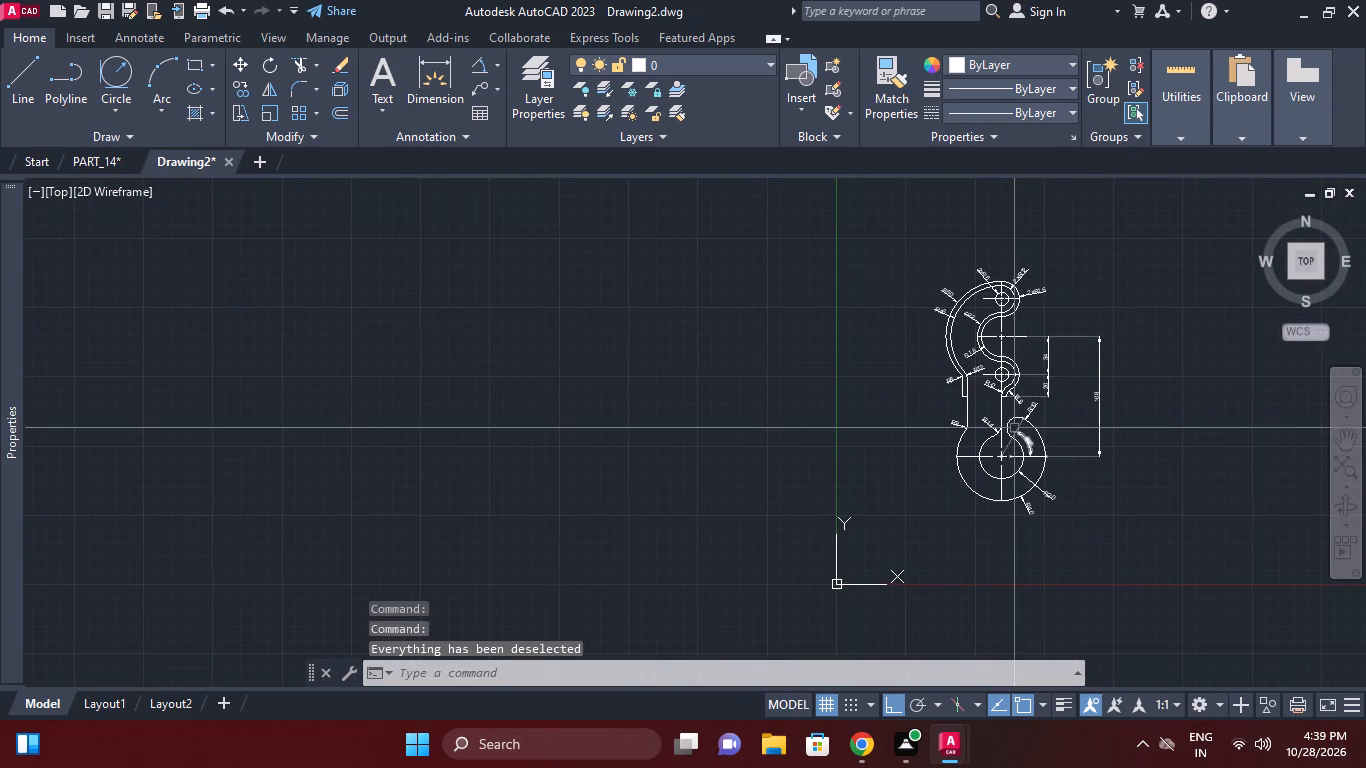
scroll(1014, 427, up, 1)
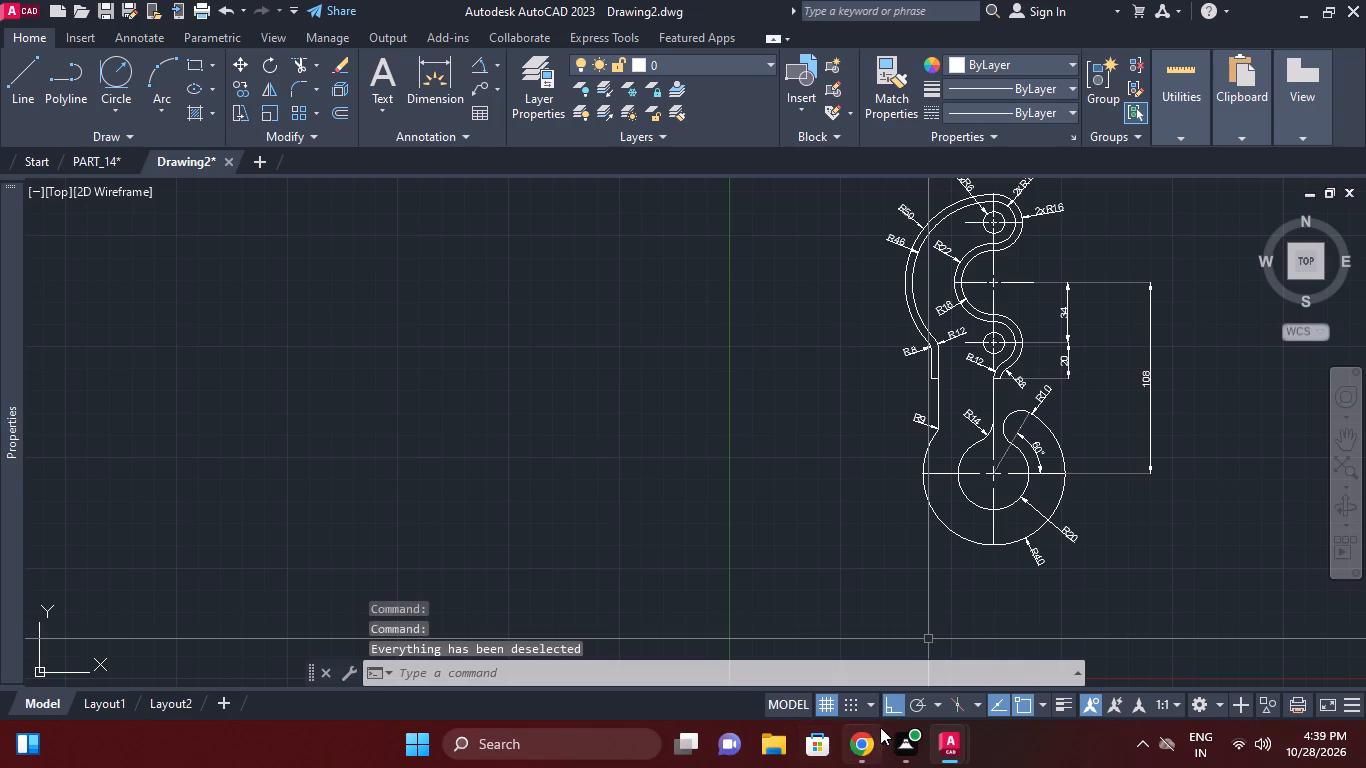
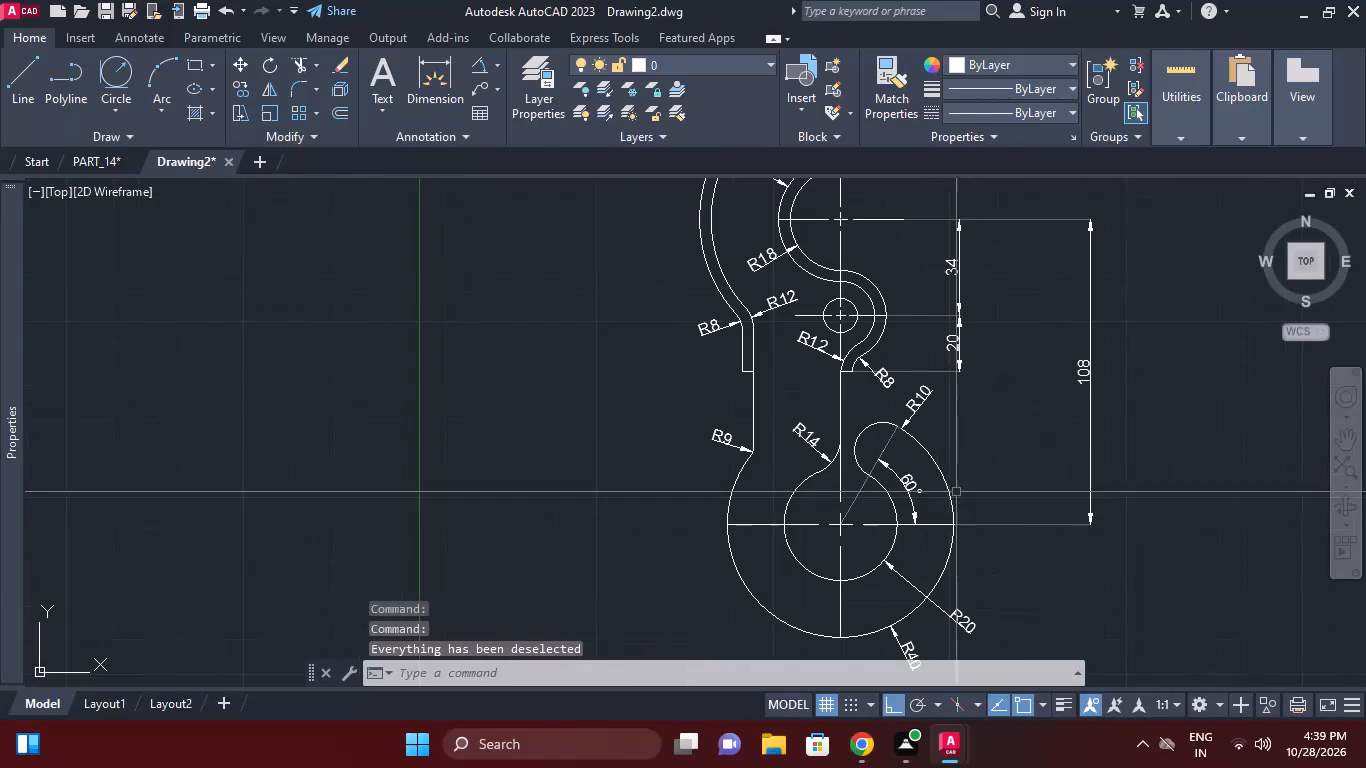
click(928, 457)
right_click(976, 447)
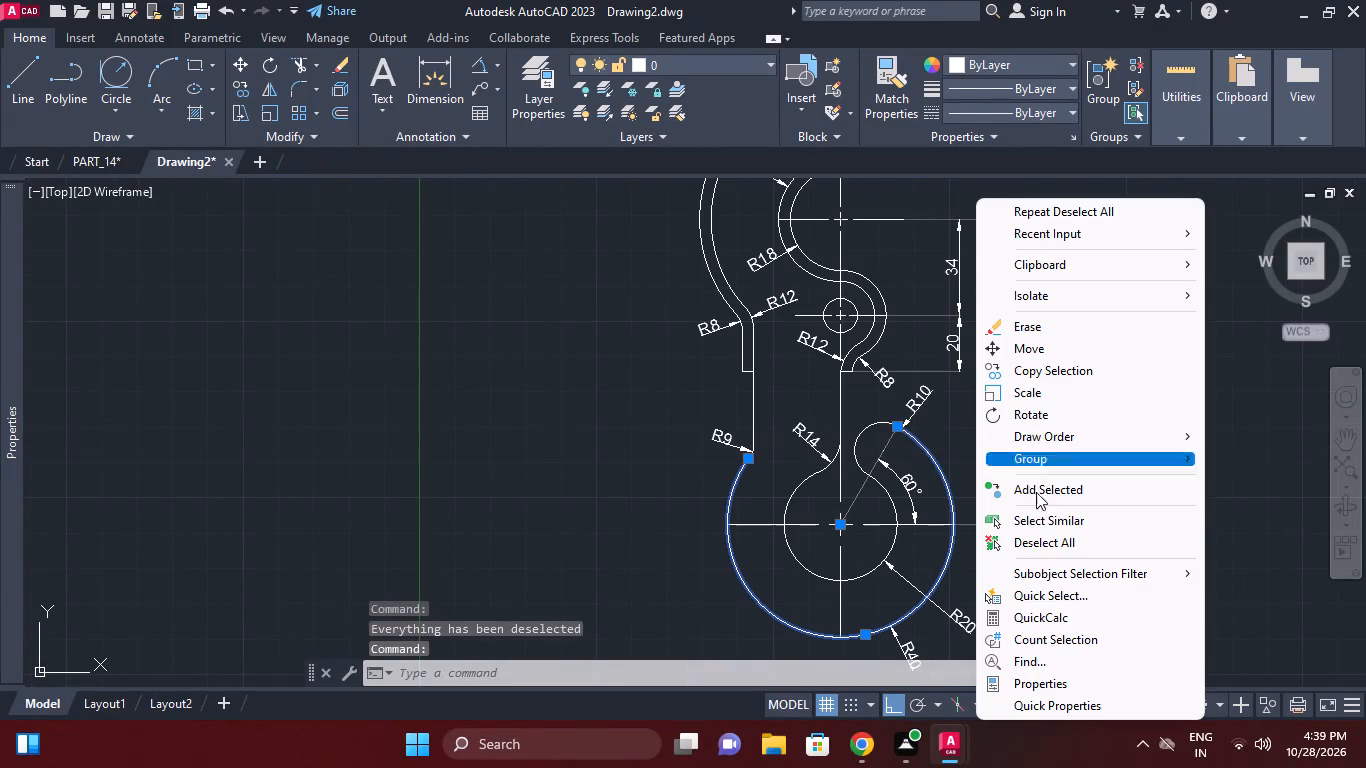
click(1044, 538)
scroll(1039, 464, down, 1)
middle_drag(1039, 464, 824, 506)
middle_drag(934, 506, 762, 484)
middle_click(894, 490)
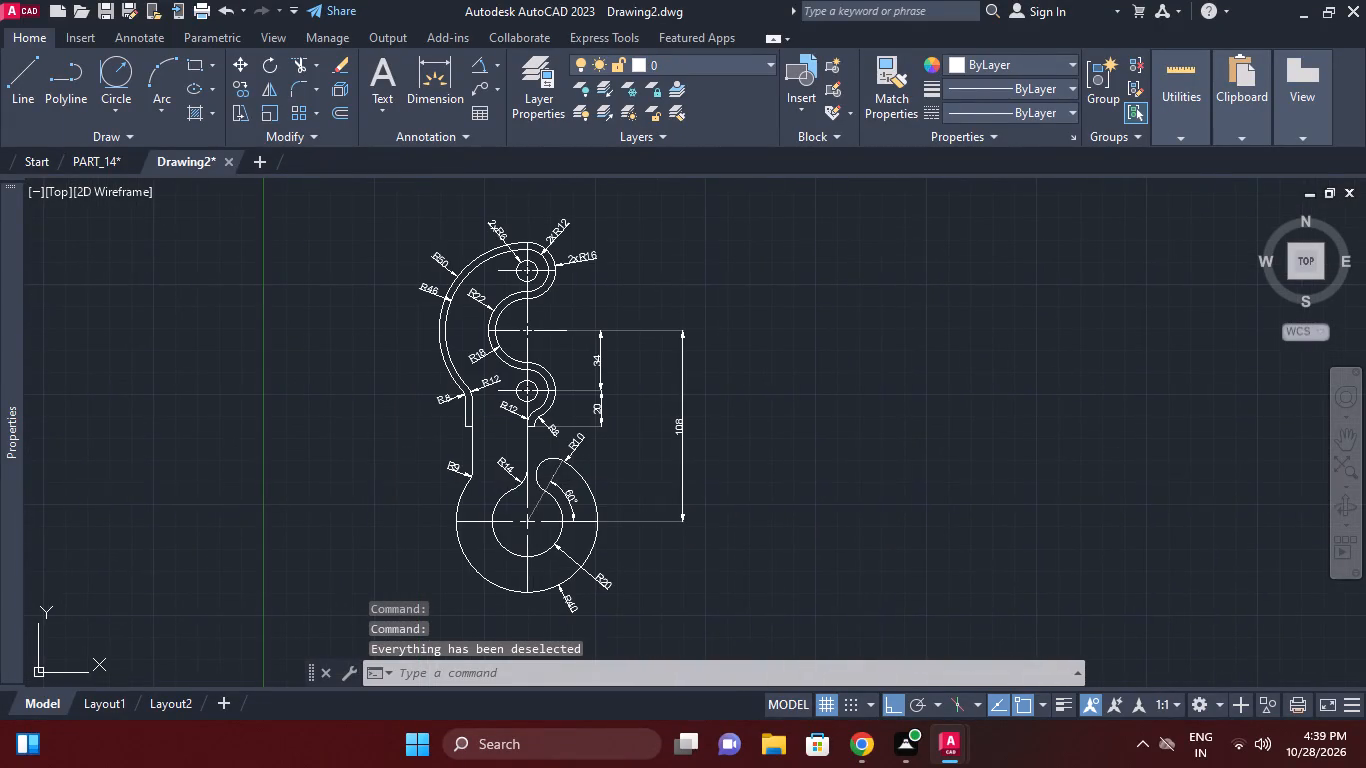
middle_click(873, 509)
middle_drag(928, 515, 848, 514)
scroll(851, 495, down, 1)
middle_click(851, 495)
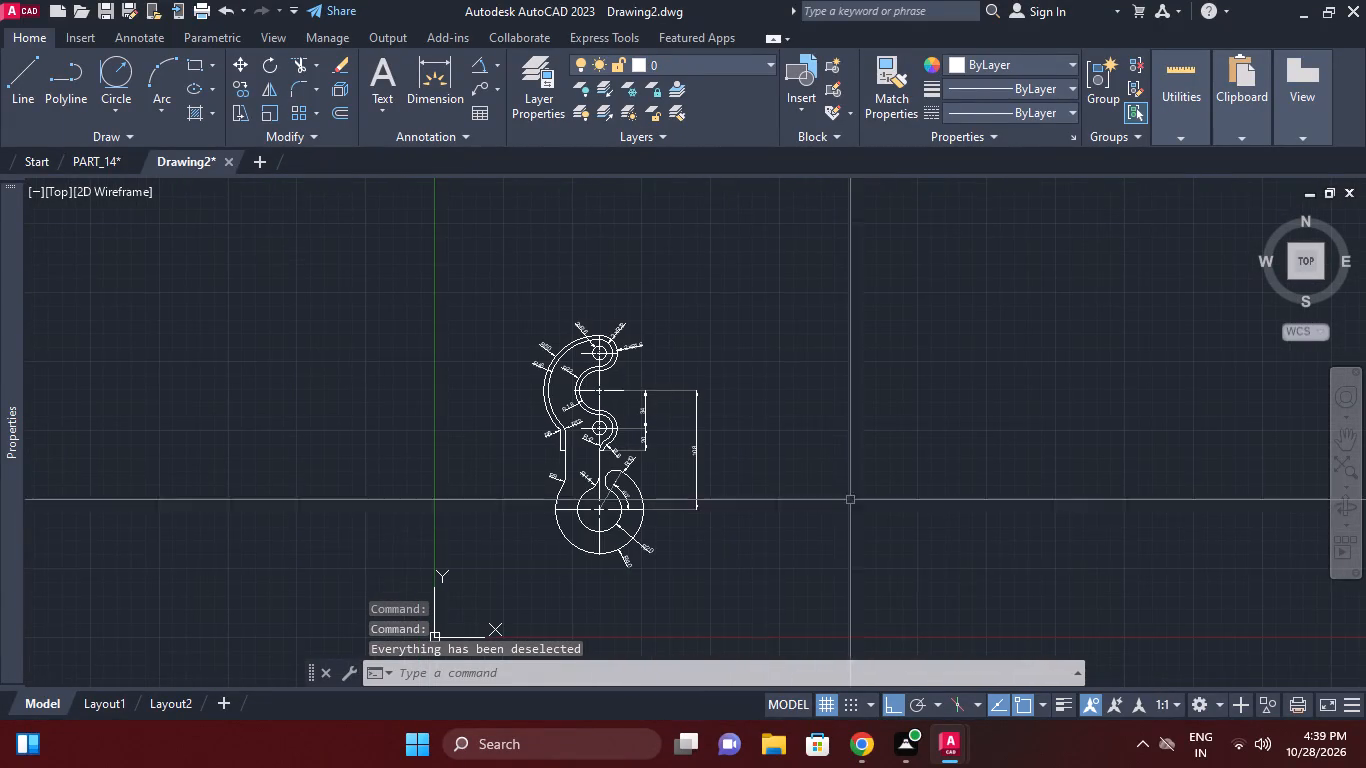
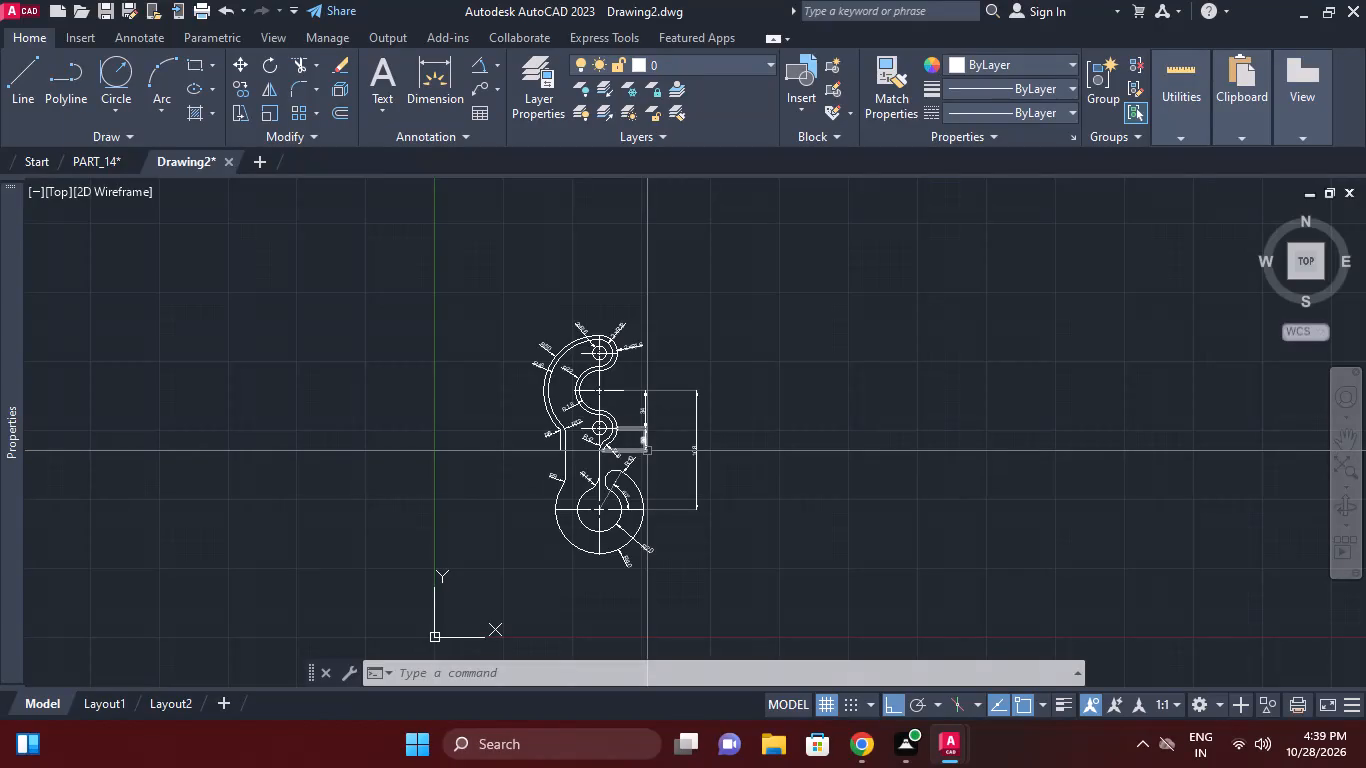
Examine the completed hook drawing and its radius, linear and angular dimensions.
middle_drag(718, 443, 751, 386)
scroll(655, 396, up, 3)
middle_click(663, 391)
scroll(663, 391, down, 1)
middle_drag(702, 431, 715, 436)
scroll(712, 436, down, 1)
middle_click(735, 473)
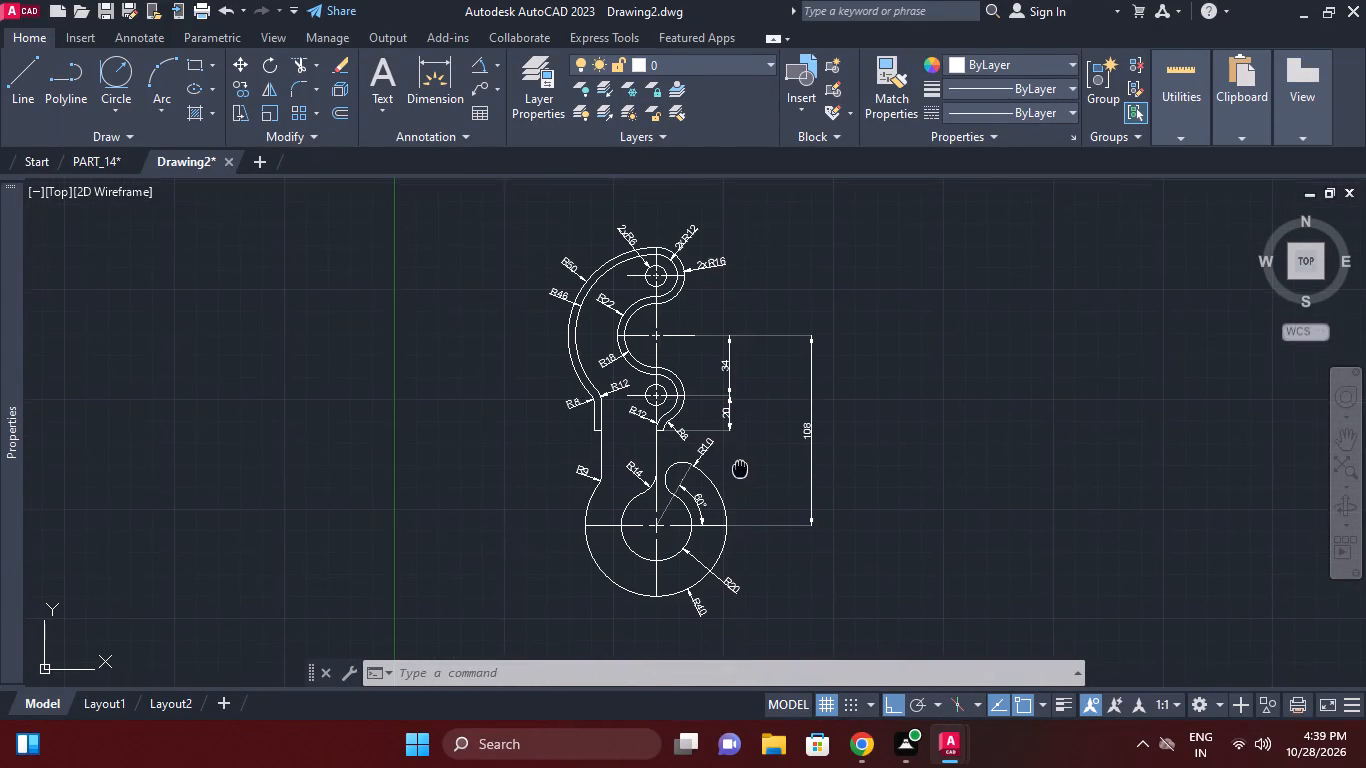
middle_drag(711, 361, 711, 373)
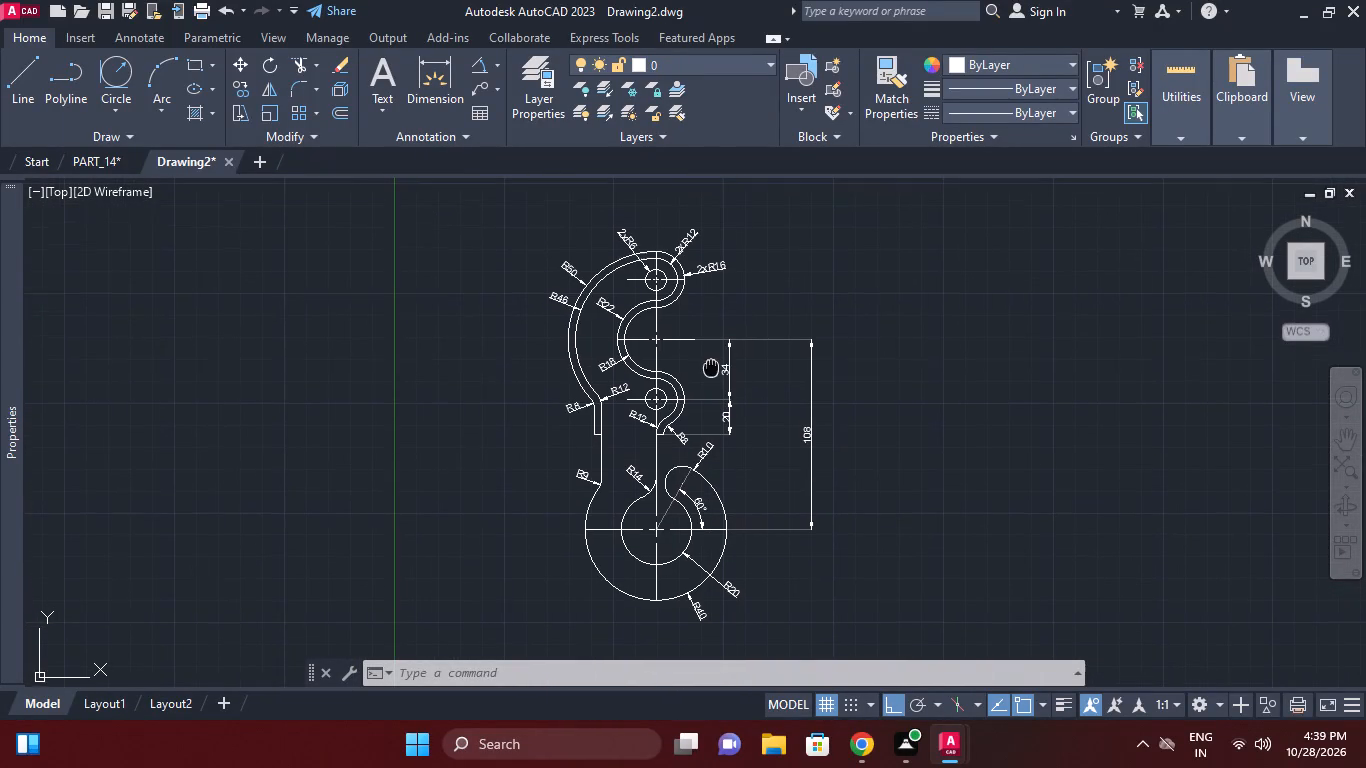
middle_drag(711, 373, 711, 378)
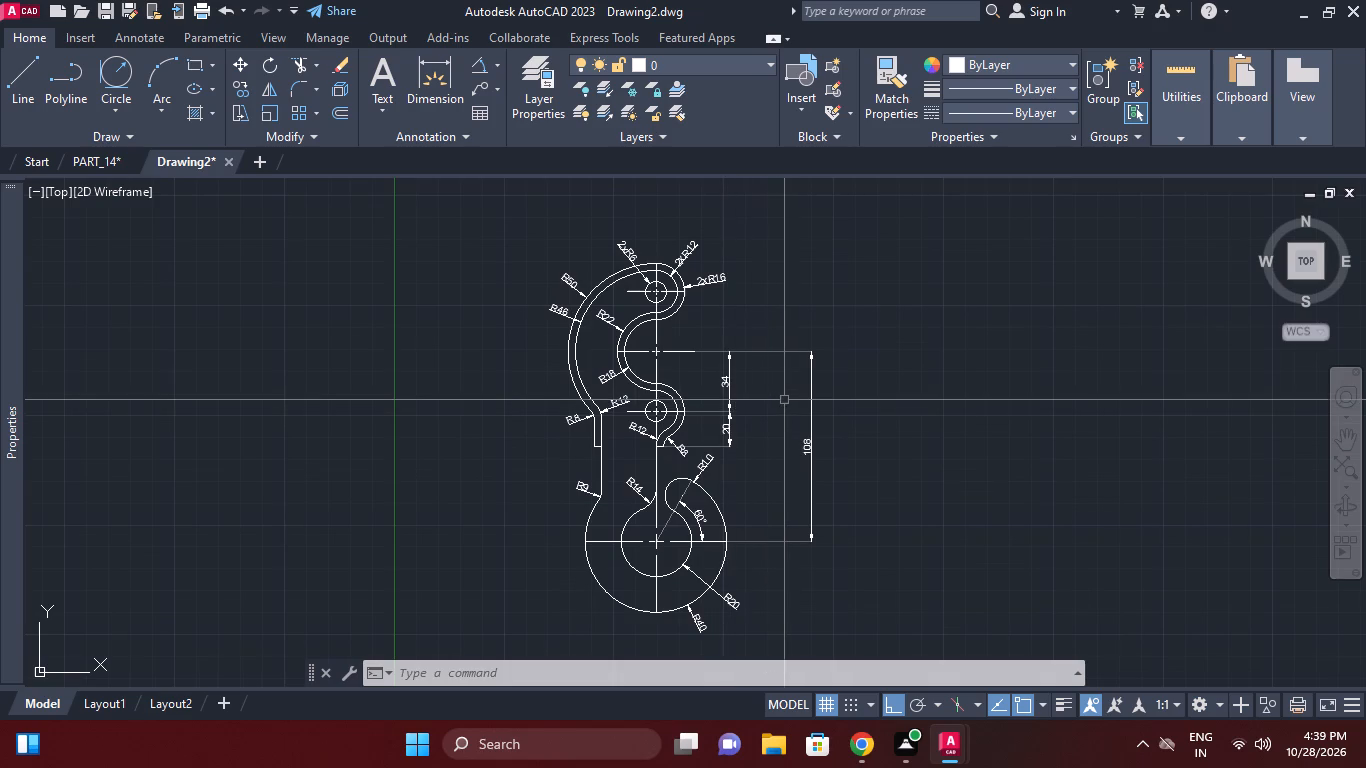
Save the drawing as PART_15 in the fuji_Work folder, without replacing the existing PART_14 file.
click(135, 4)
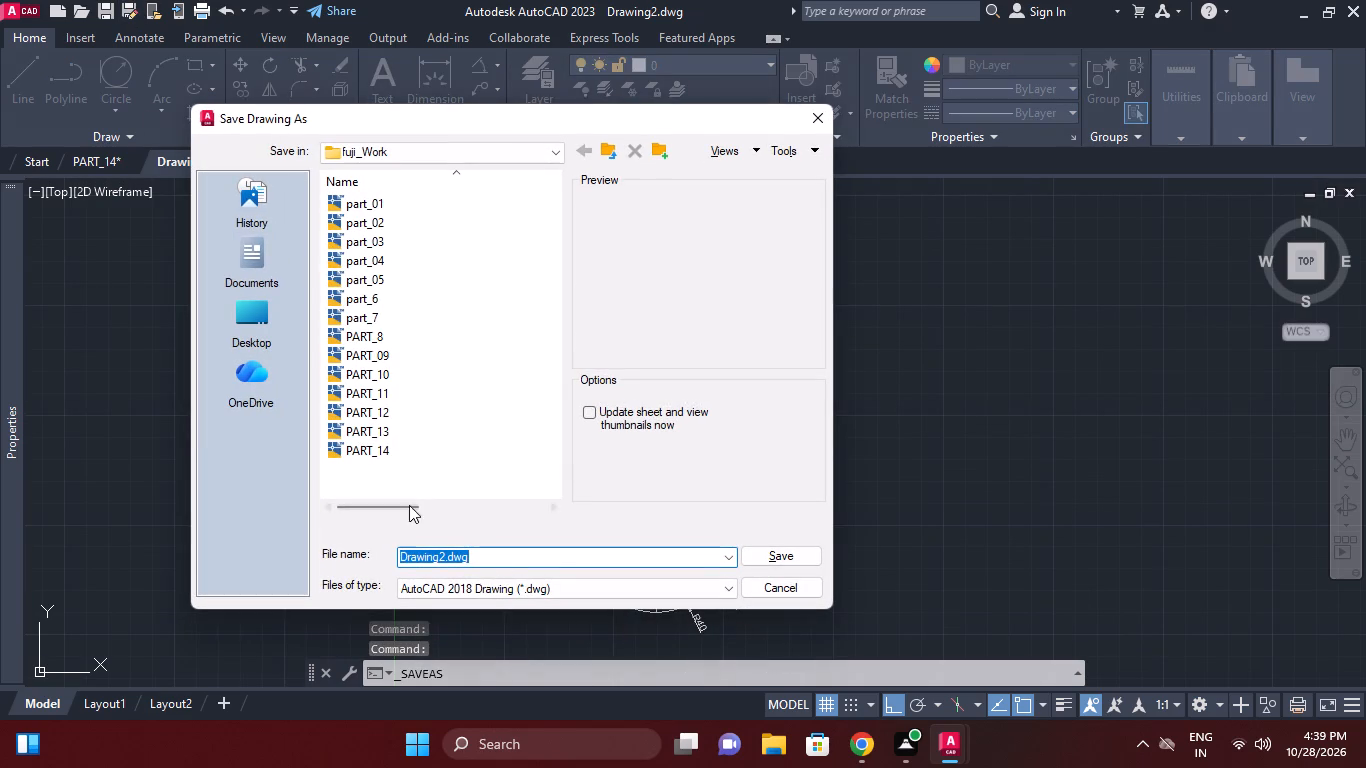
double_click(387, 448)
click(474, 553)
click(562, 387)
click(560, 404)
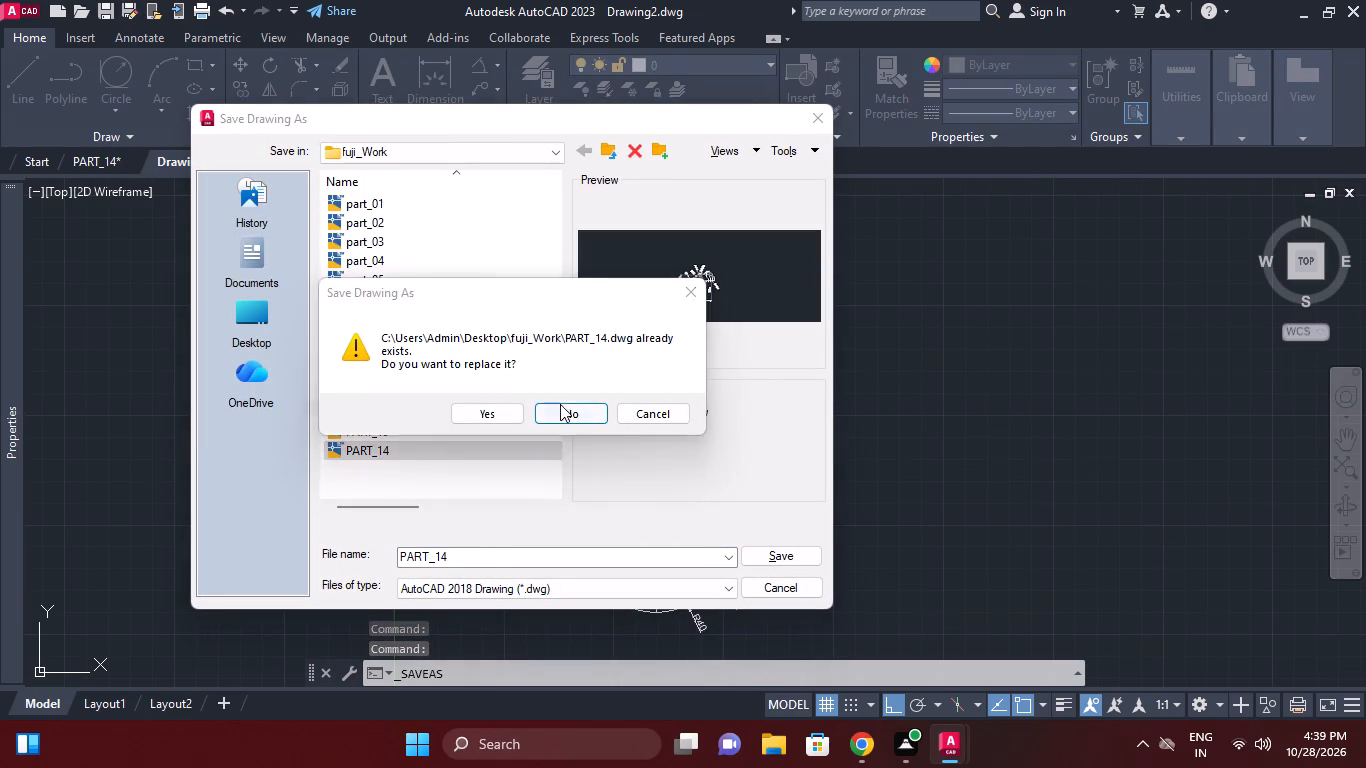
click(480, 552)
click(460, 553)
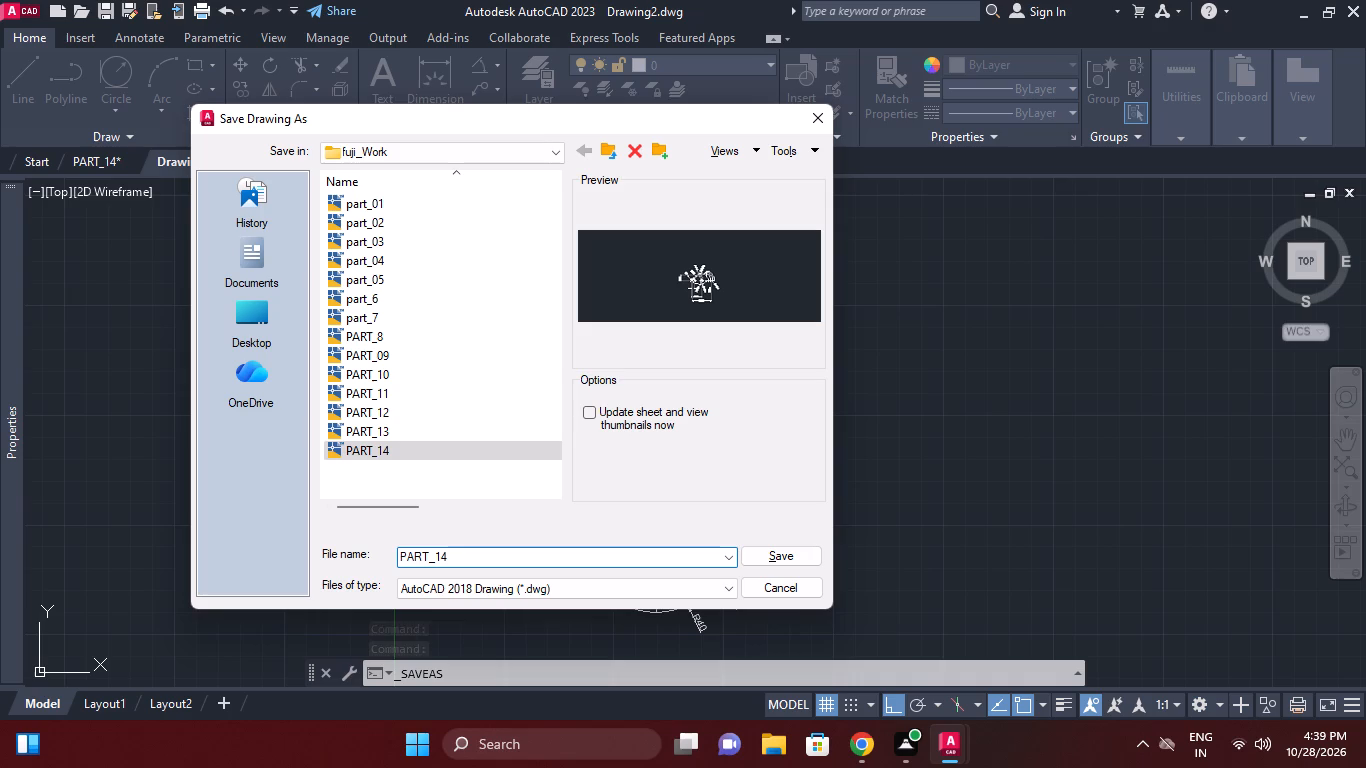
key(BackSpace)
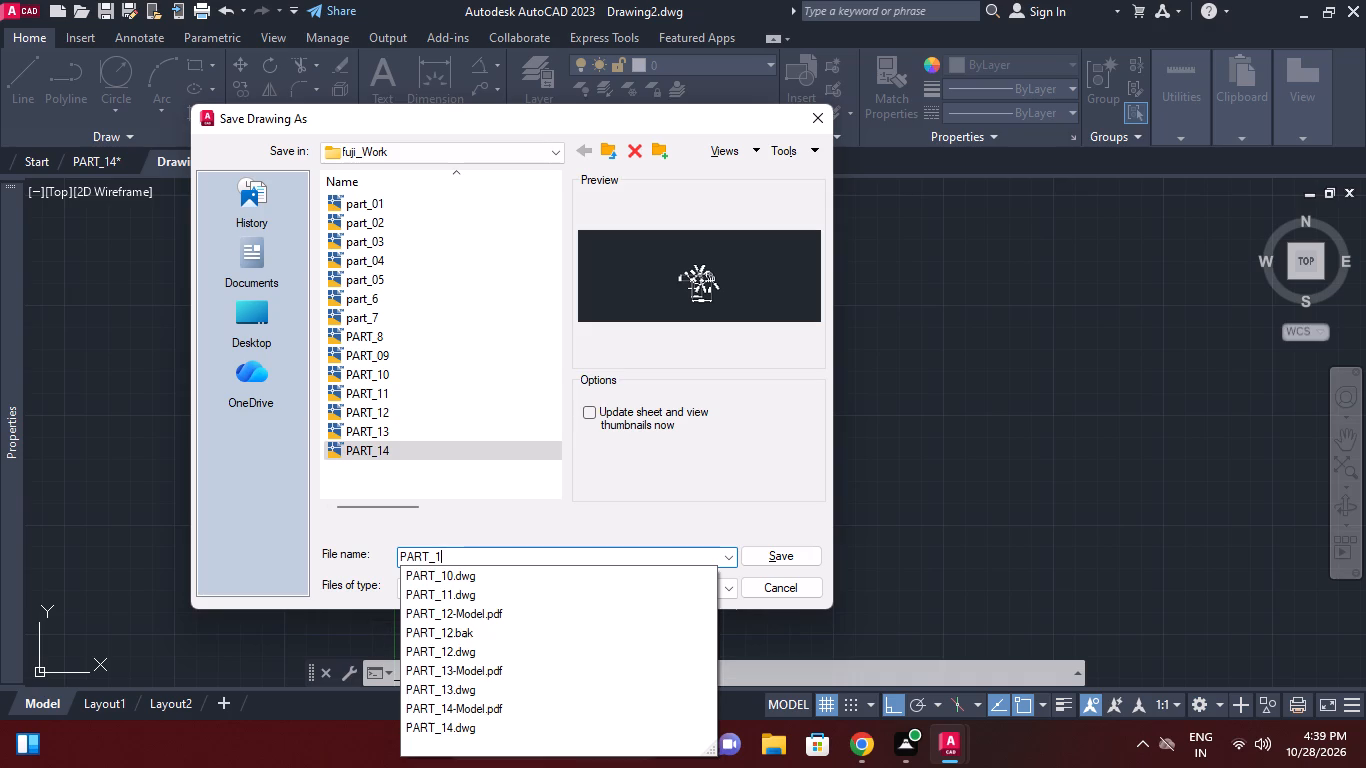
key(5)
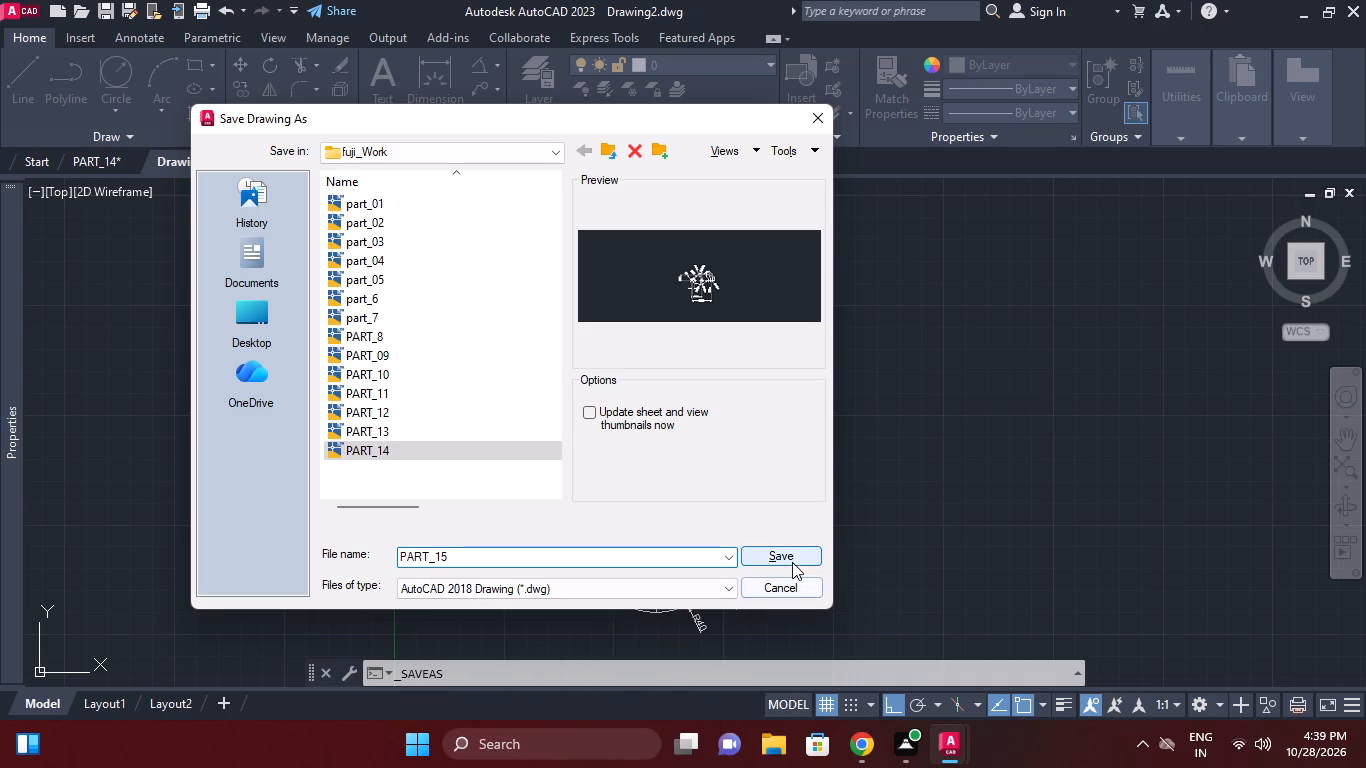
click(792, 562)
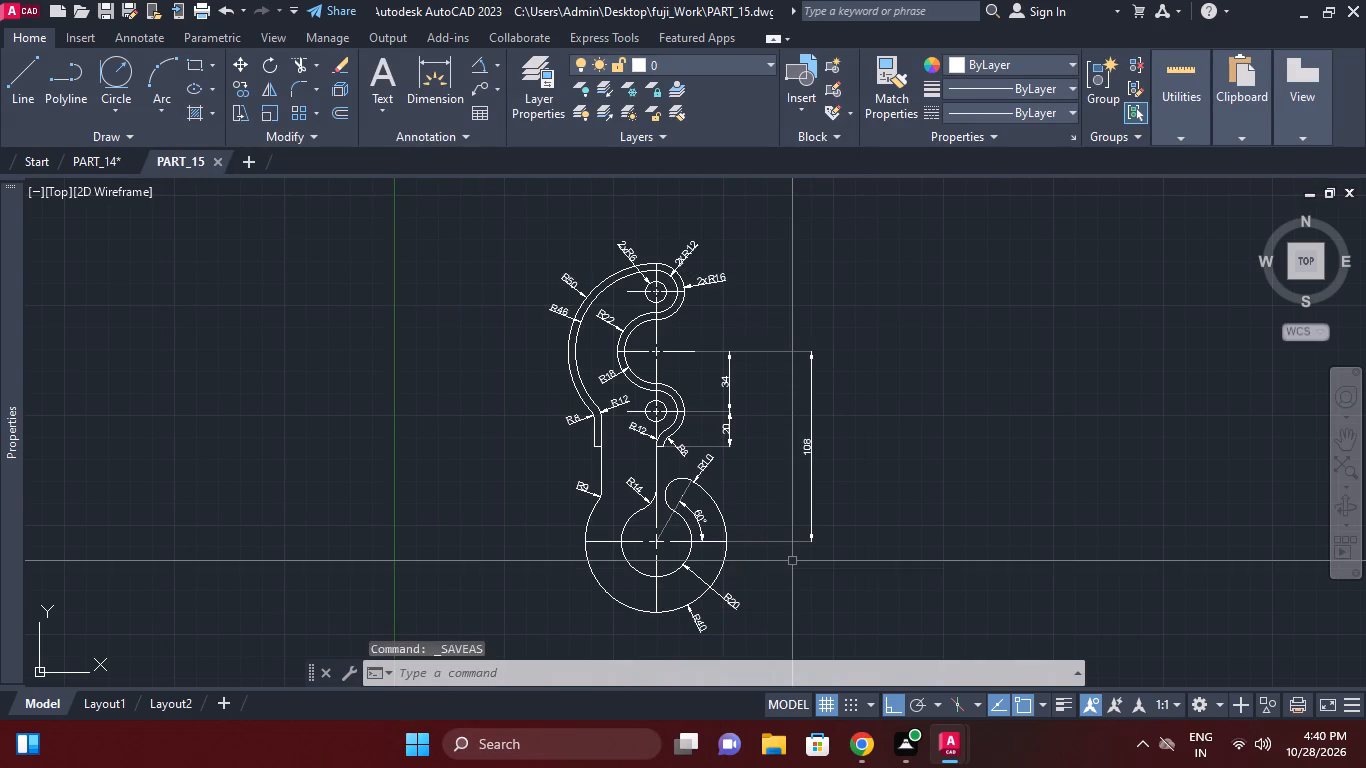
Set up a plot with DWG To PDF.pc3, a window area enclosing the whole dimensioned hook, and the plot centred on the paper.
key(ctrl+p)
key(Return)
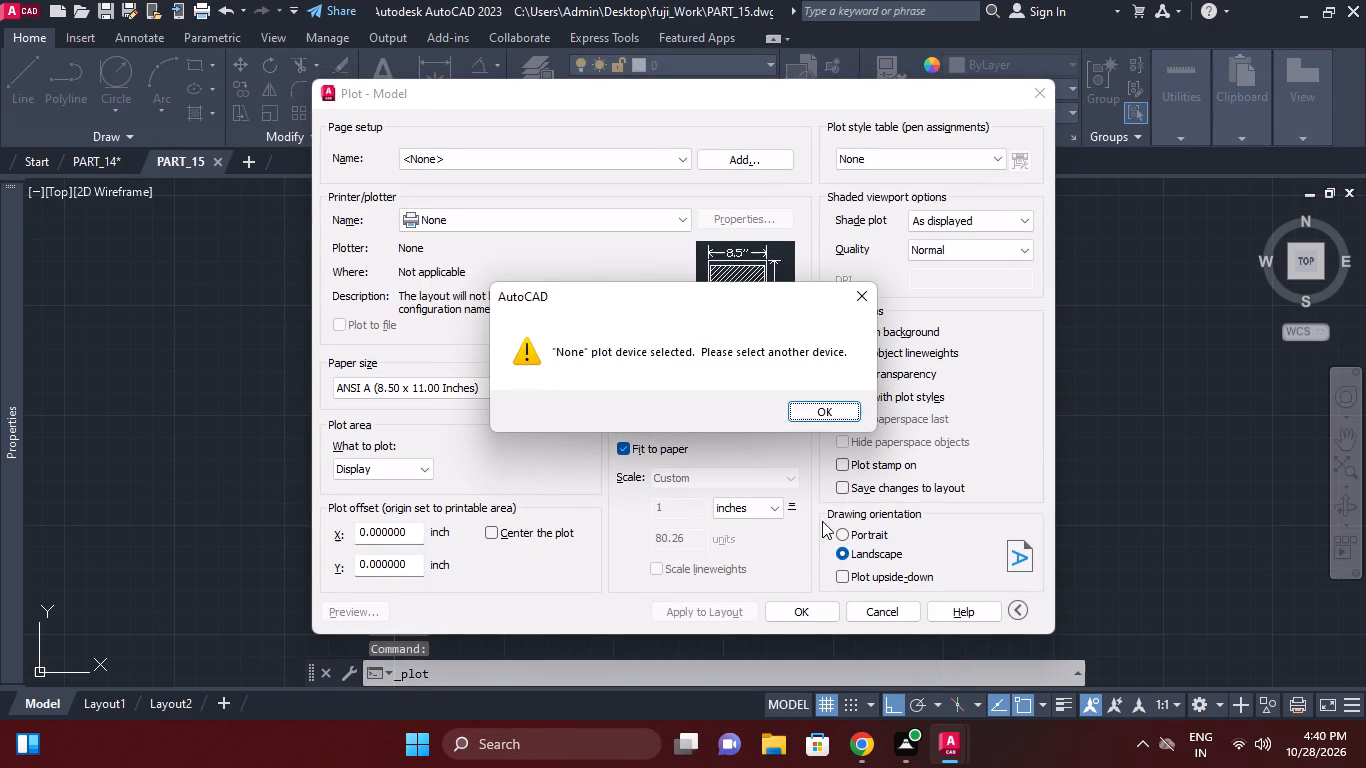
click(831, 403)
click(554, 209)
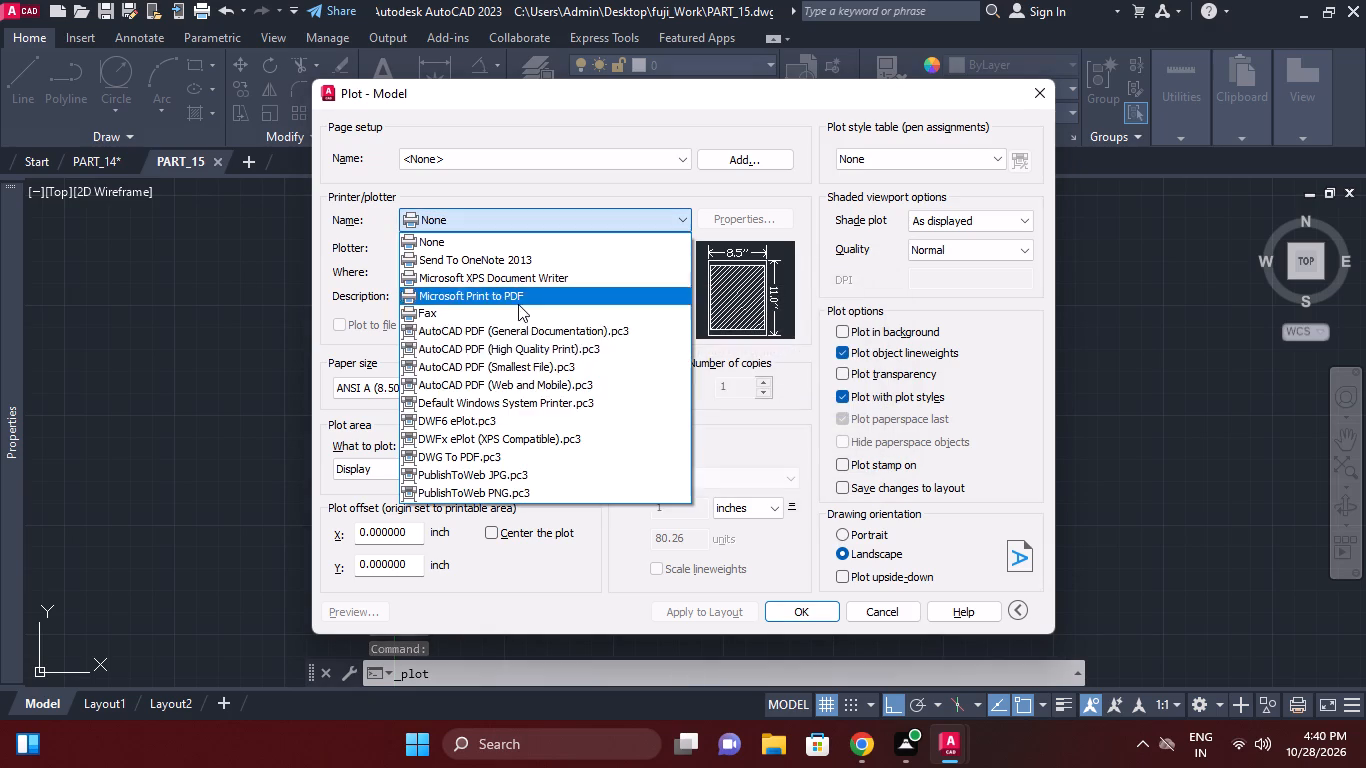
click(500, 455)
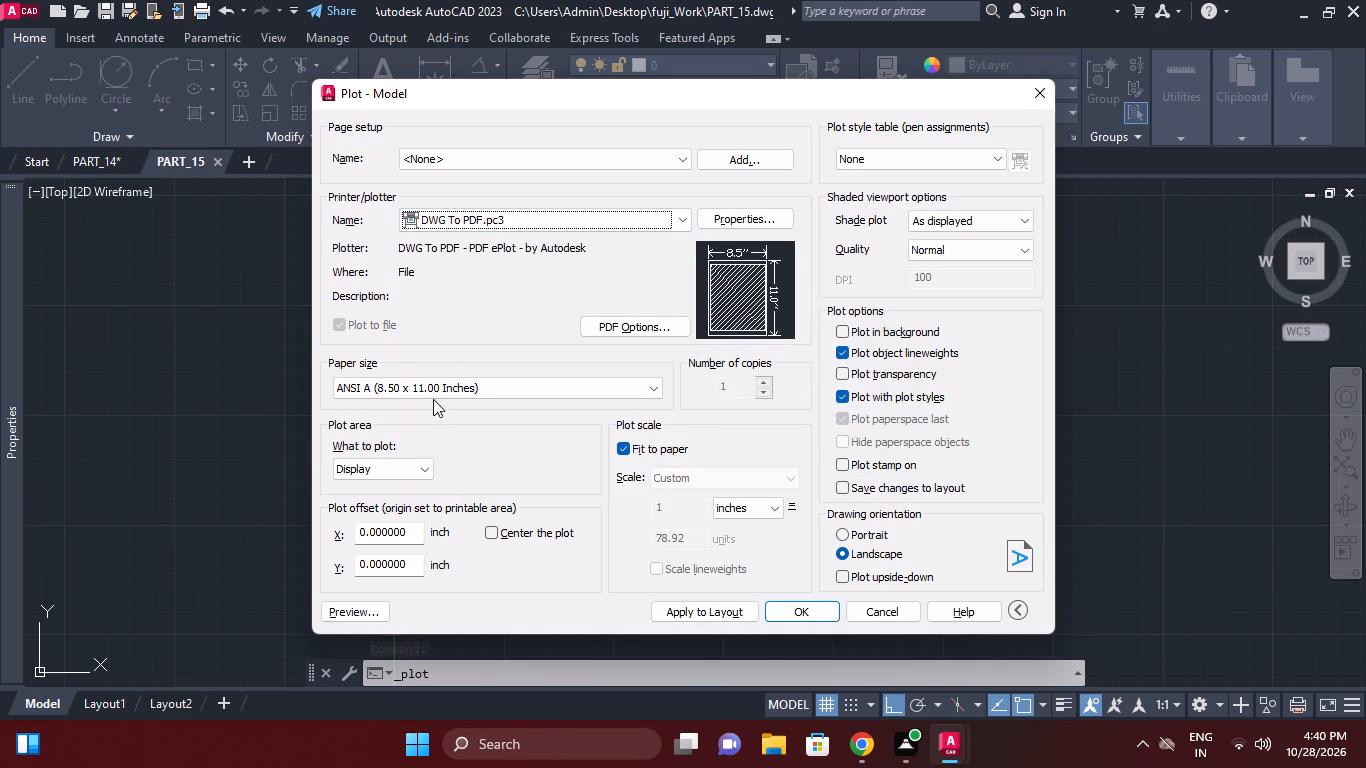
click(408, 469)
click(394, 521)
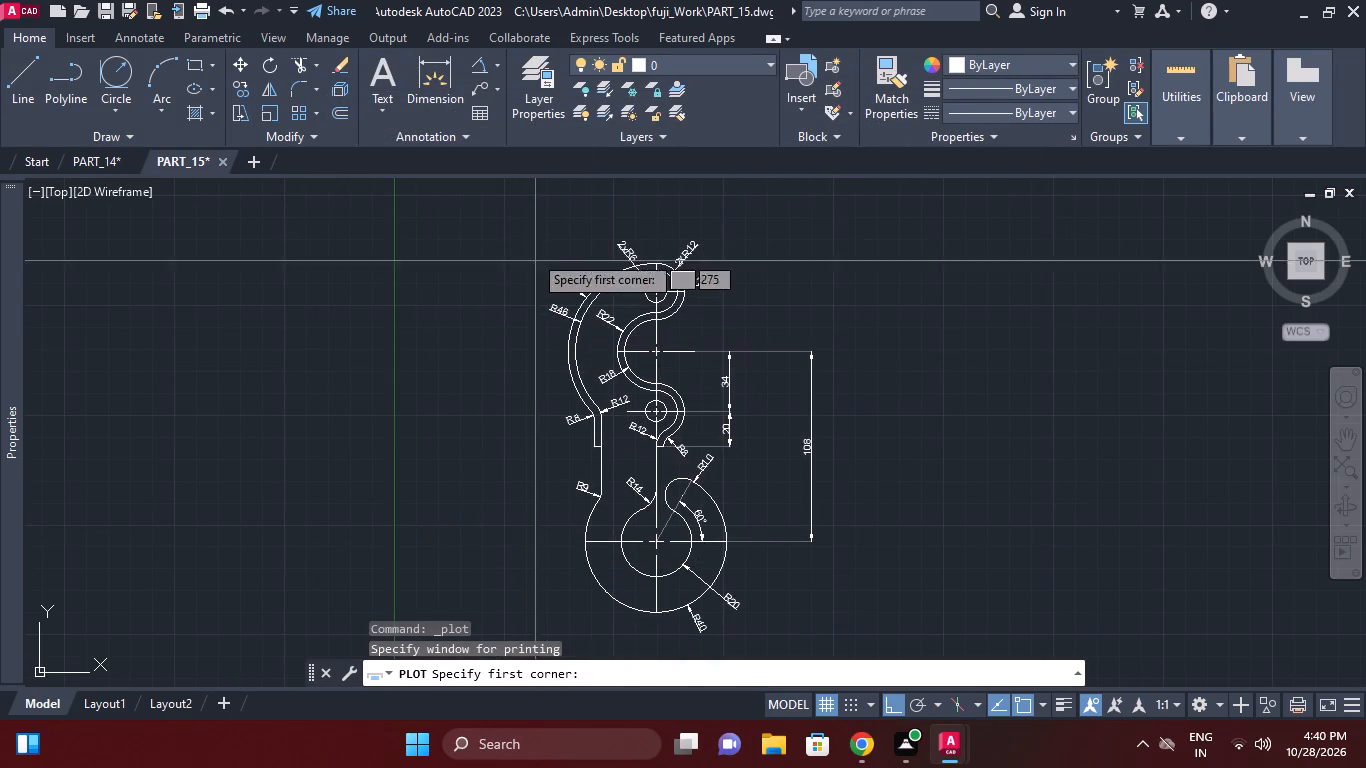
click(509, 195)
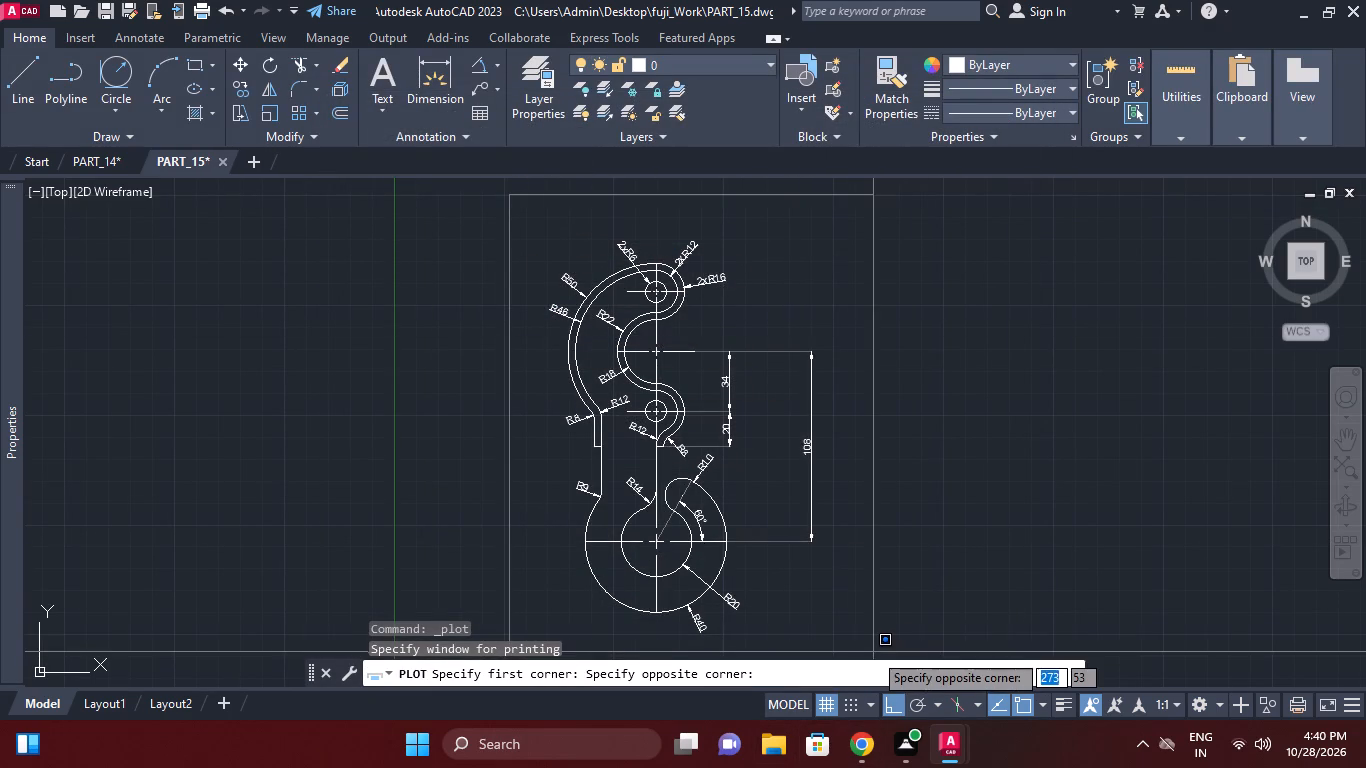
click(874, 651)
click(531, 527)
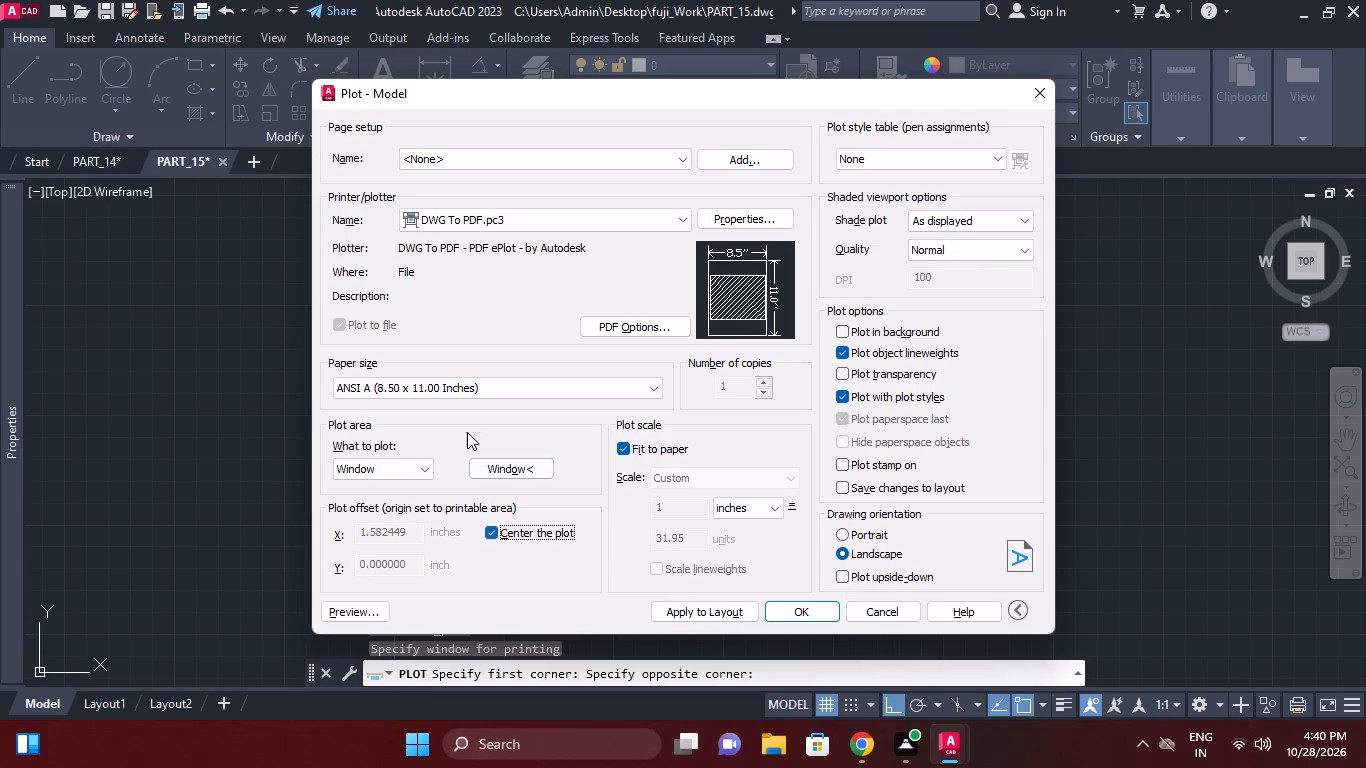
Plot the hook drawing and save the output as a PDF file.
click(797, 618)
click(805, 559)
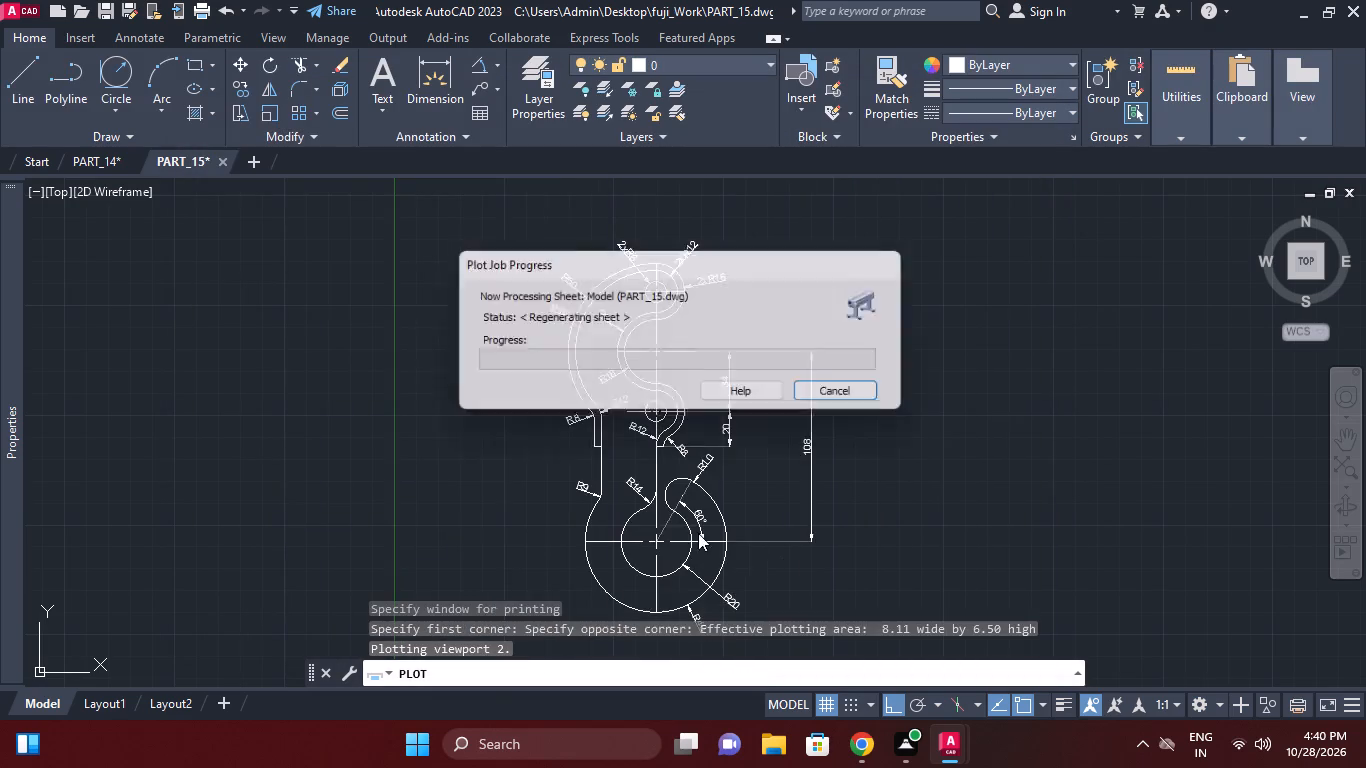
click(1042, 562)
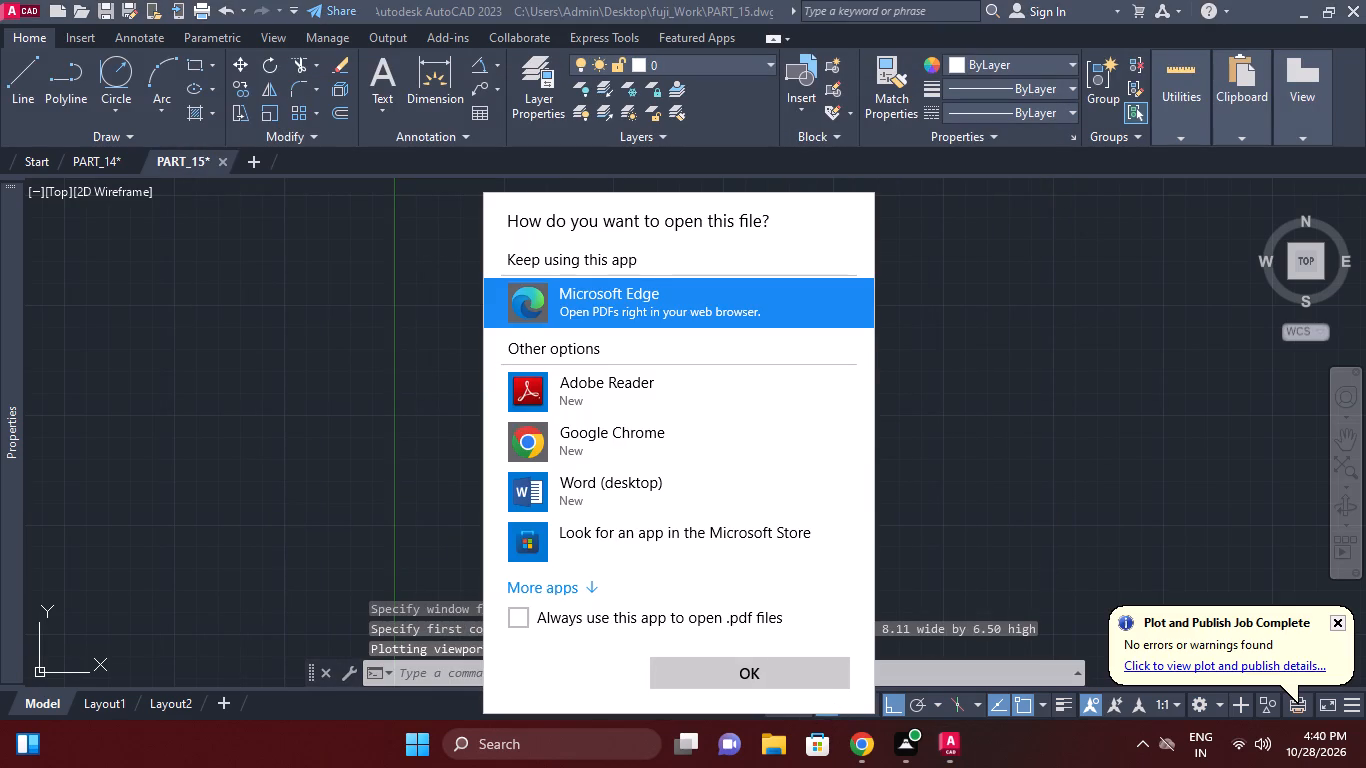